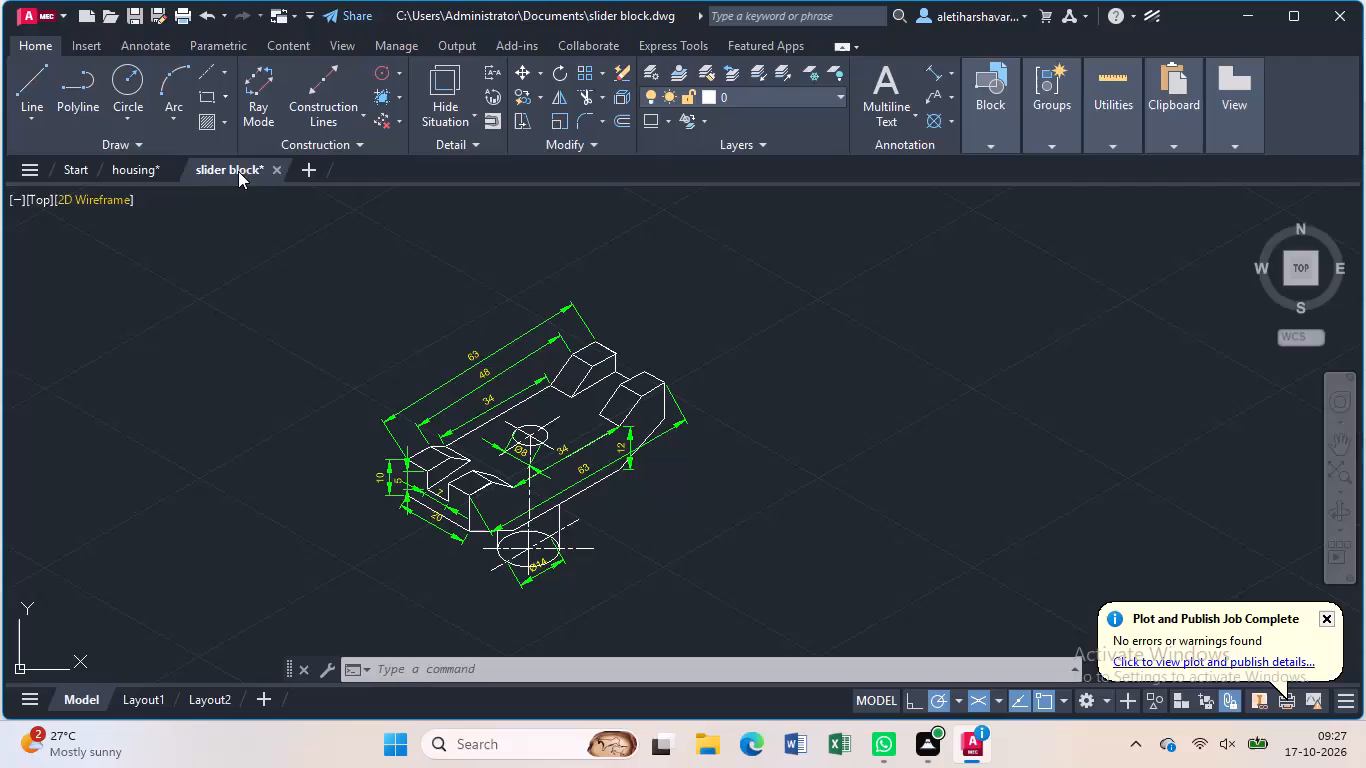
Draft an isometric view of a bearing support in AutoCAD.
Close the slider block and housing drawings without saving their changes.
click(279, 166)
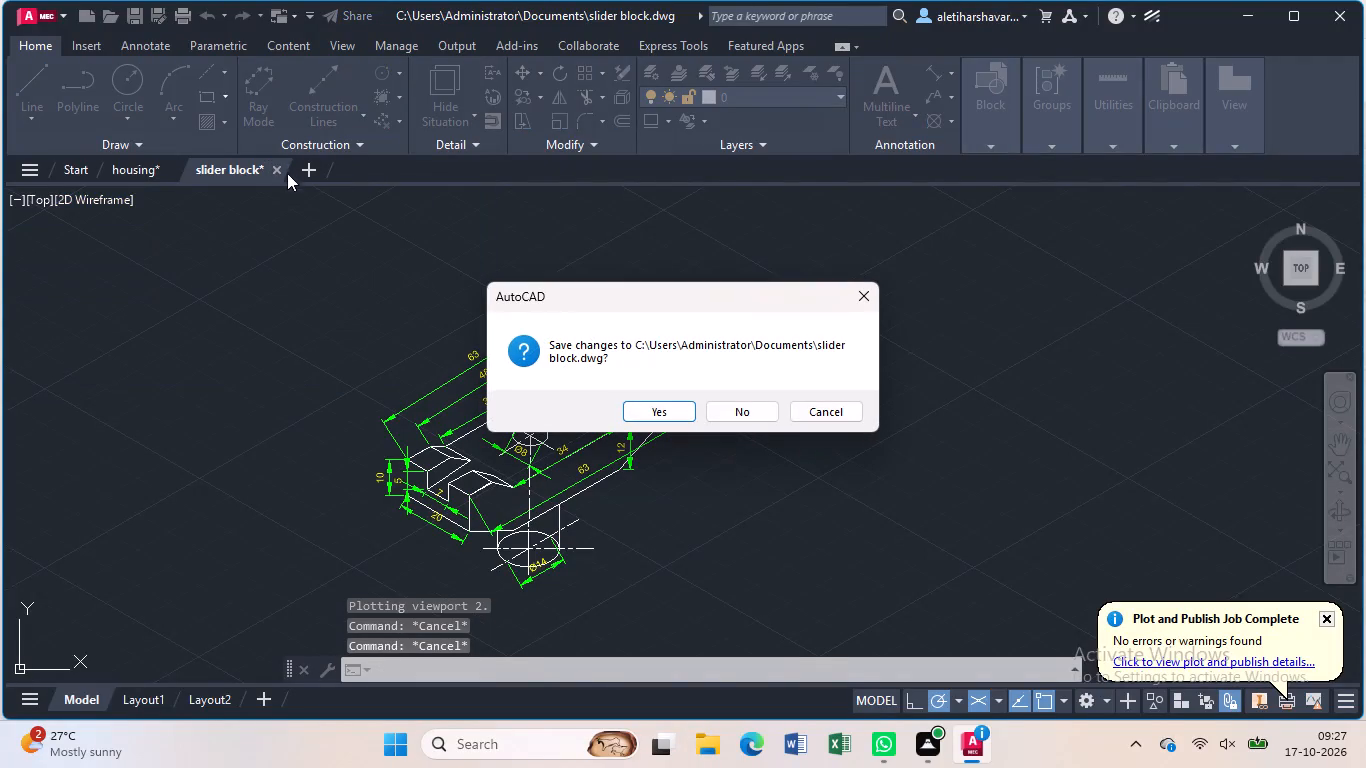
click(749, 409)
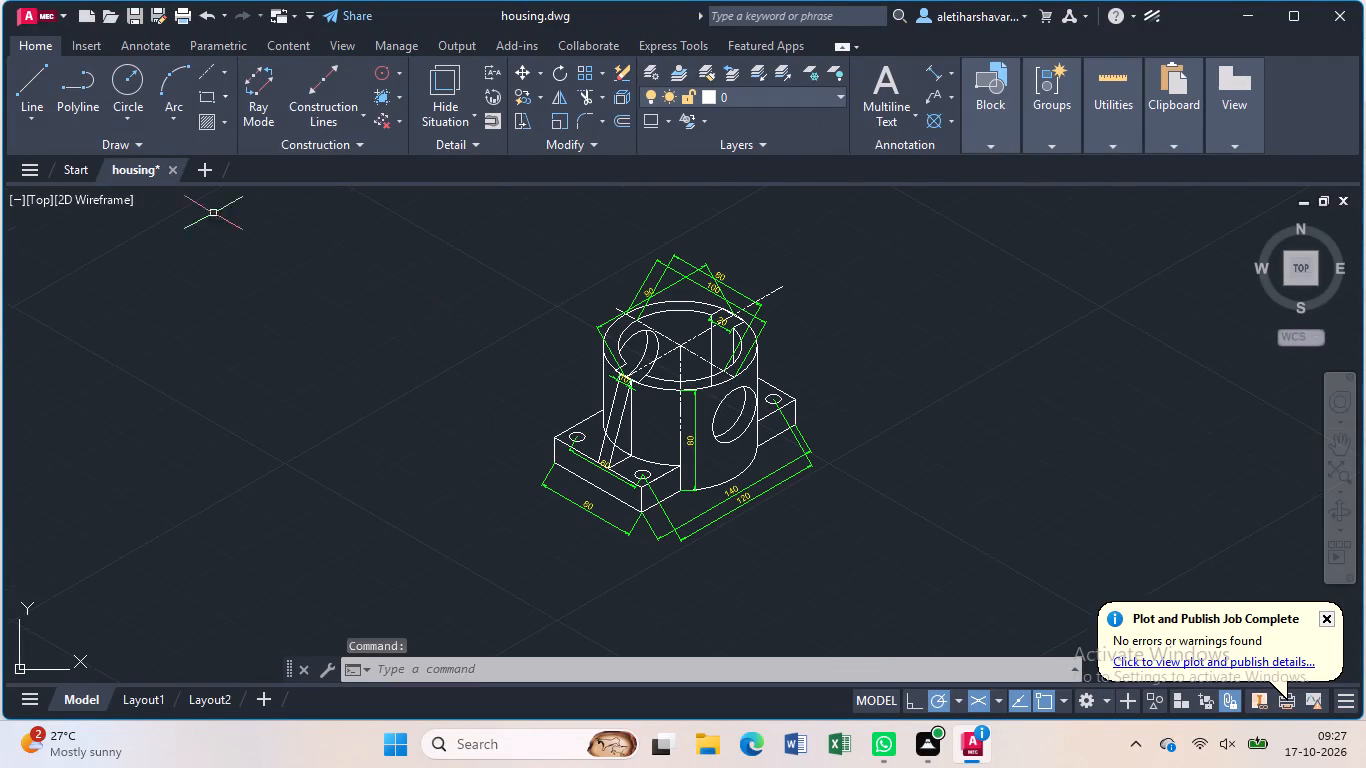
click(171, 163)
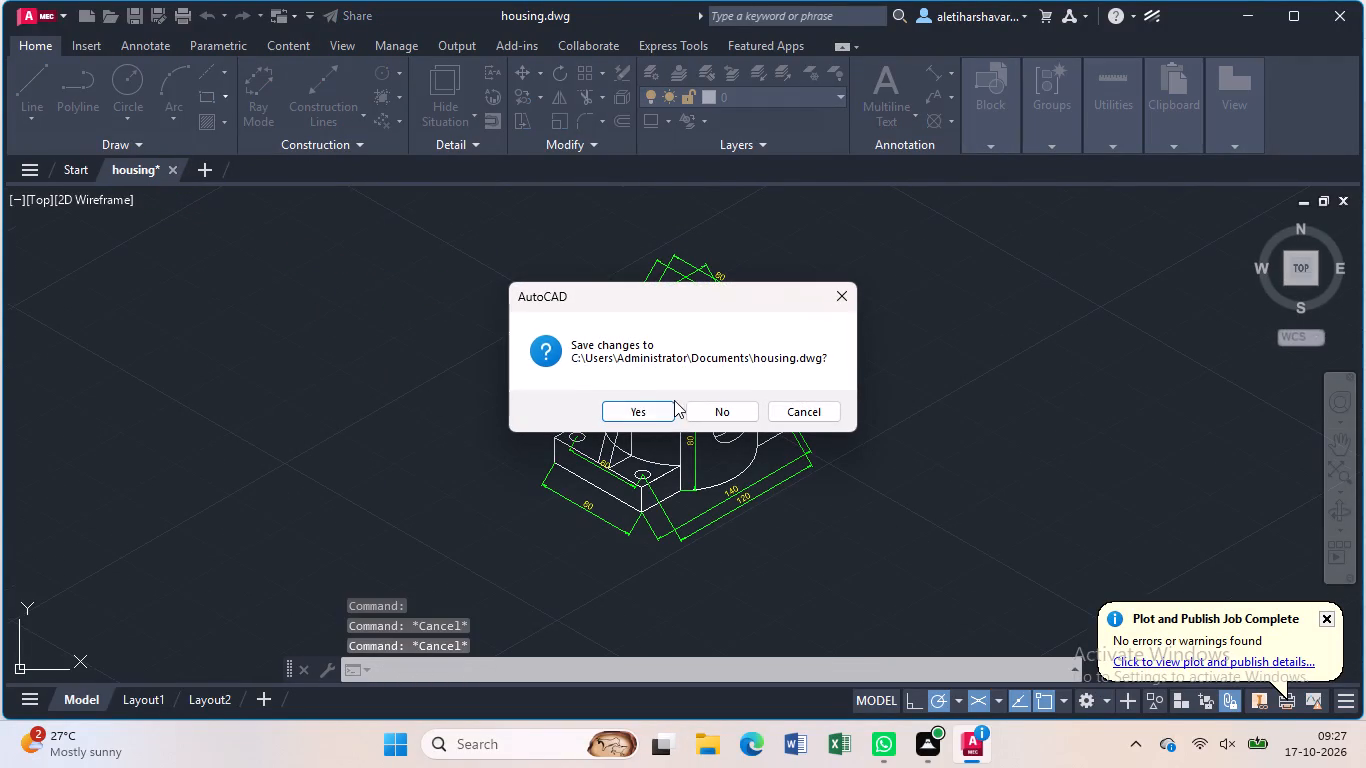
click(707, 408)
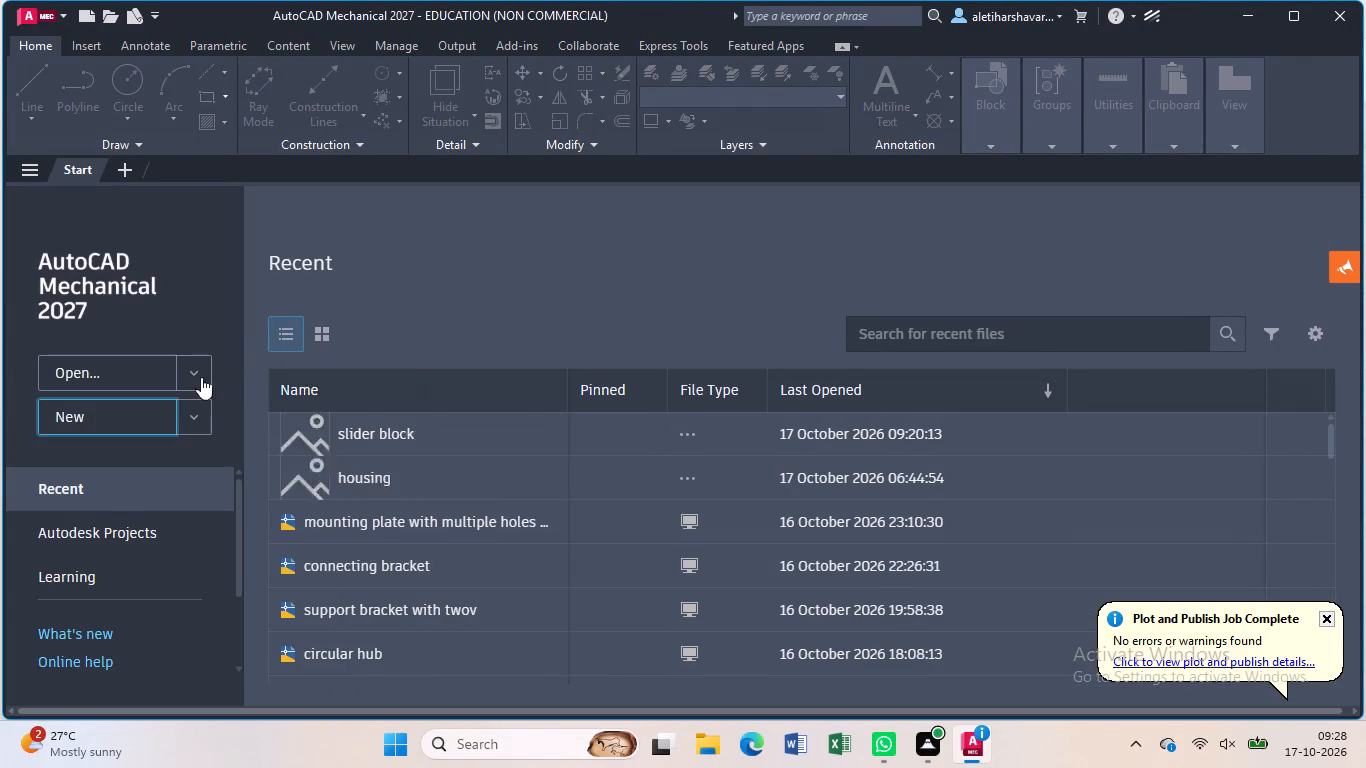
Start a new blank drawing and turn on its log file with LOGFILEON.
click(155, 414)
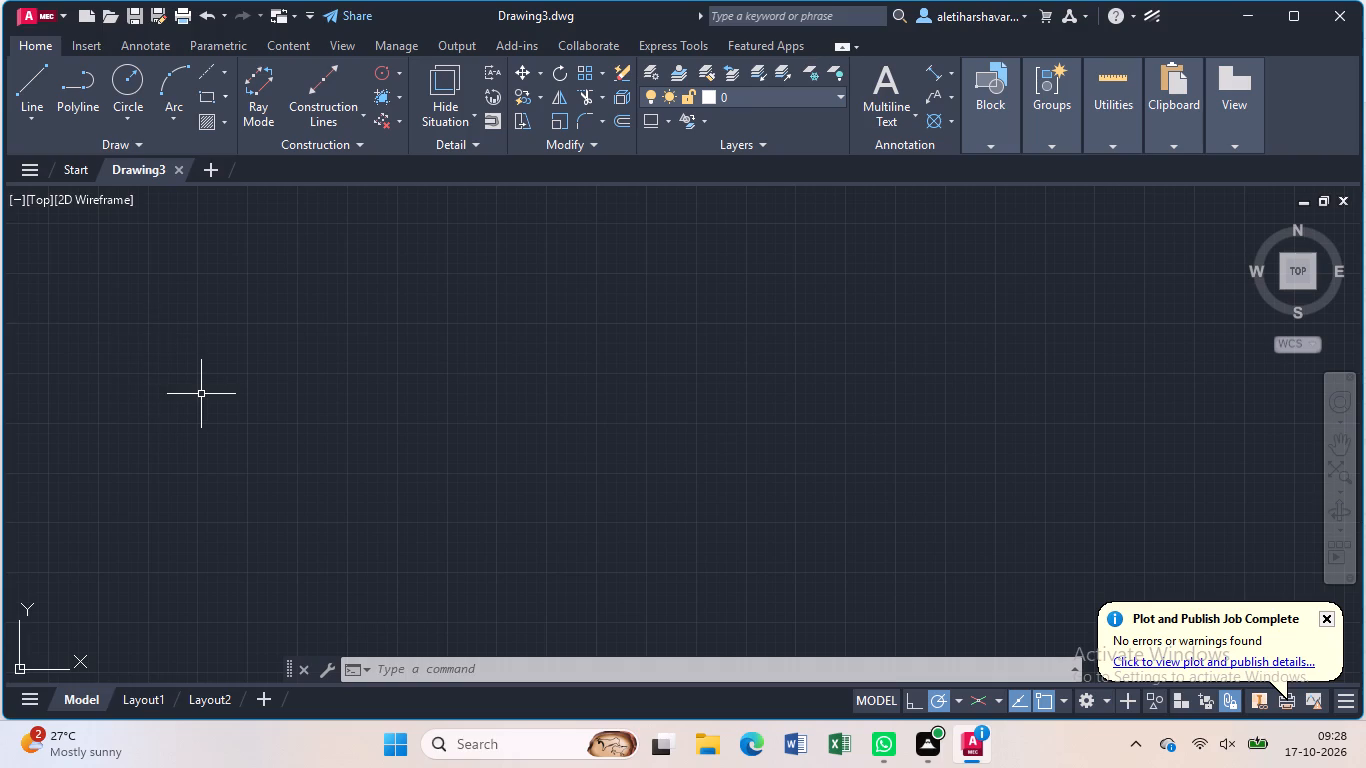
text(lo)
click(254, 467)
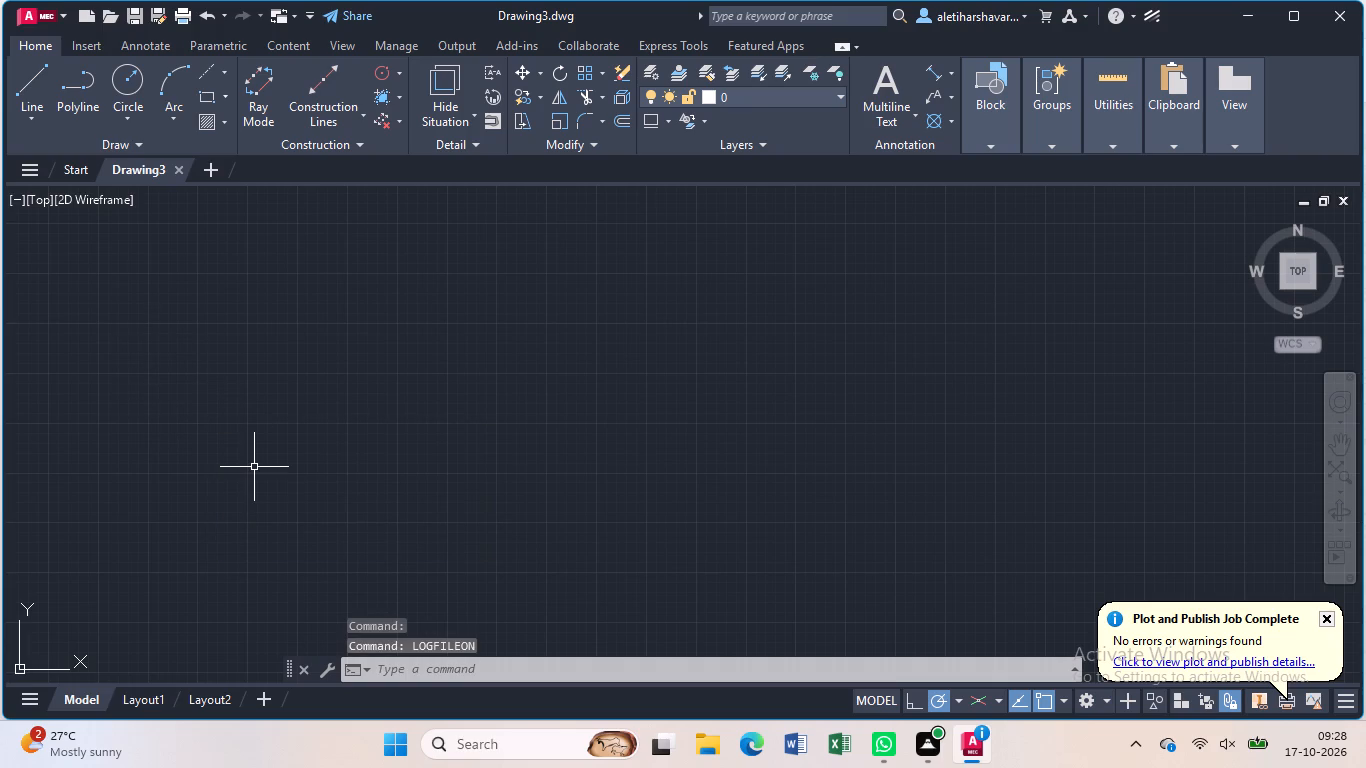
Turn on isometric drafting for the new drawing.
click(974, 699)
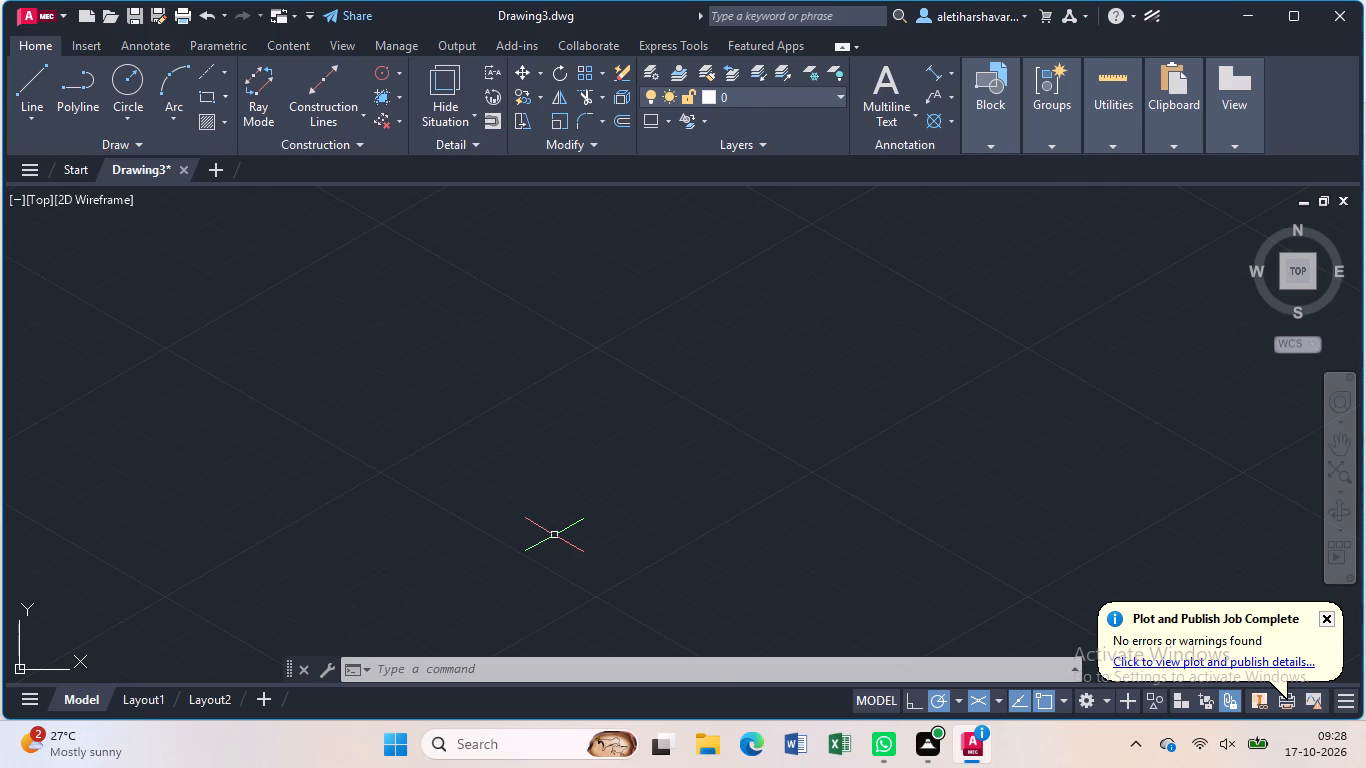
Draw an isocircle of radius 25 in the left isoplane with the Ellipse command's Isocircle option.
text(ell)
key(Return)
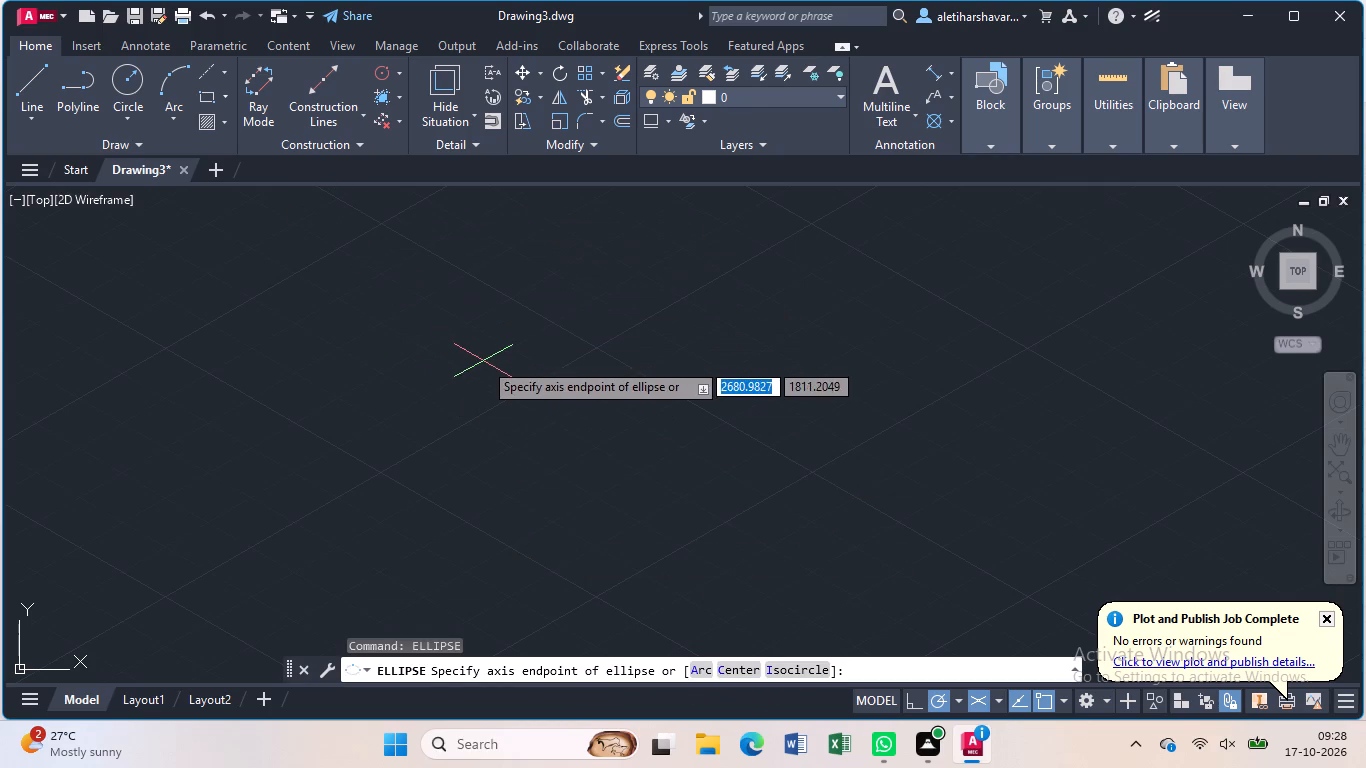
click(777, 668)
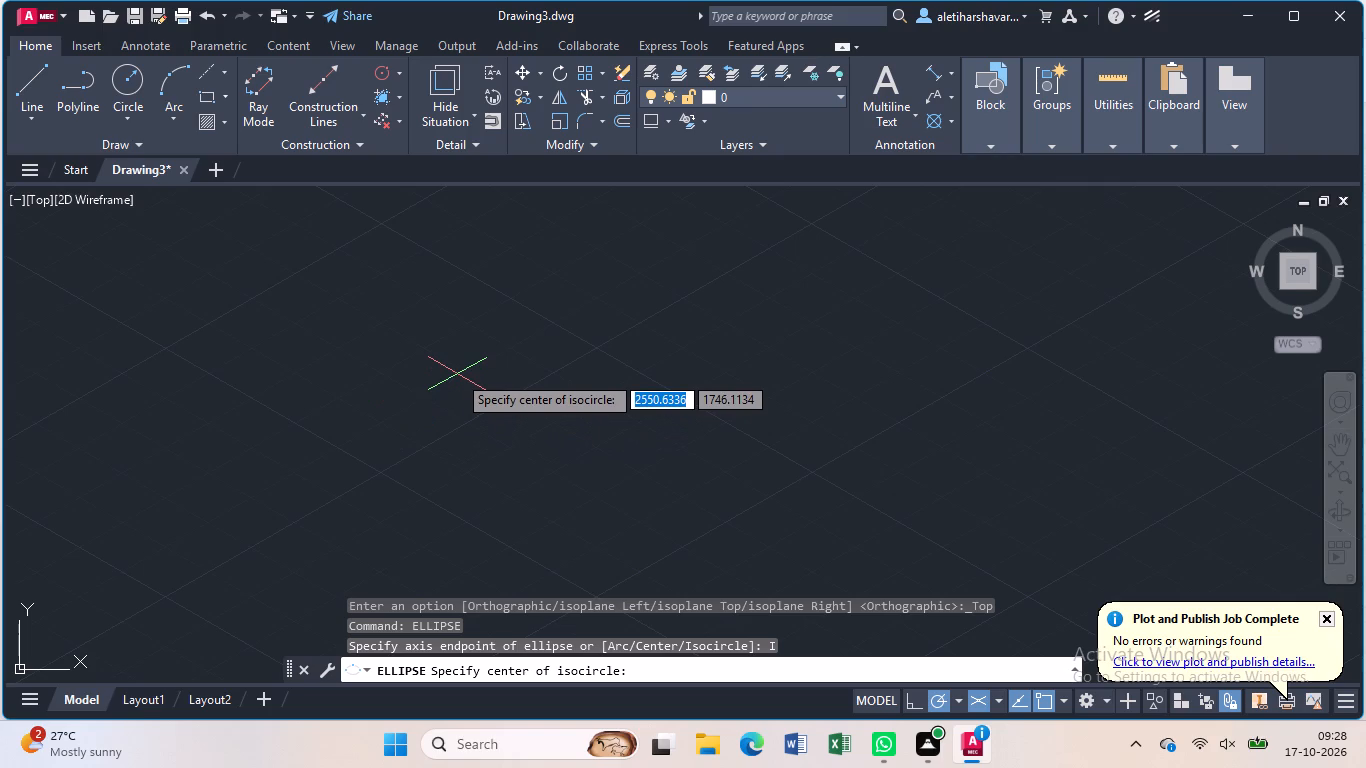
click(457, 374)
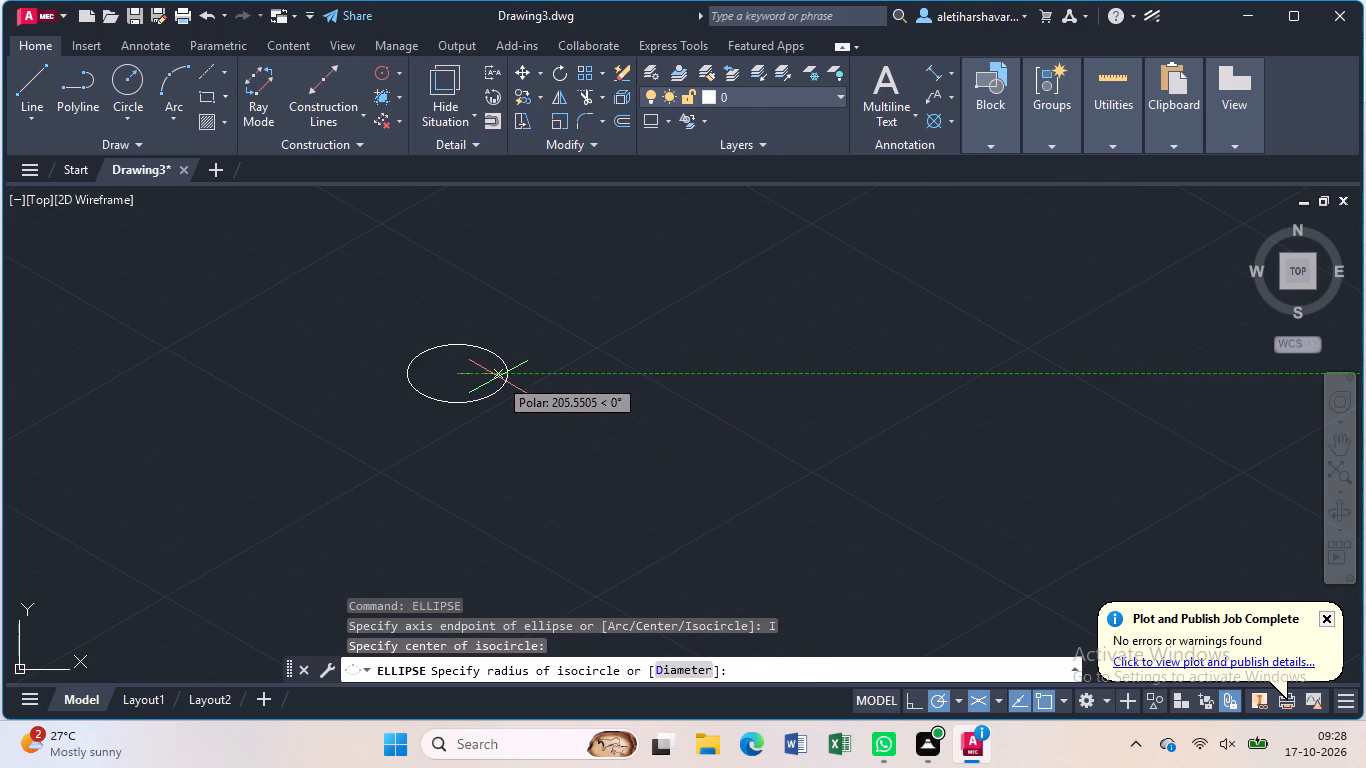
key(F5)
key(F5)
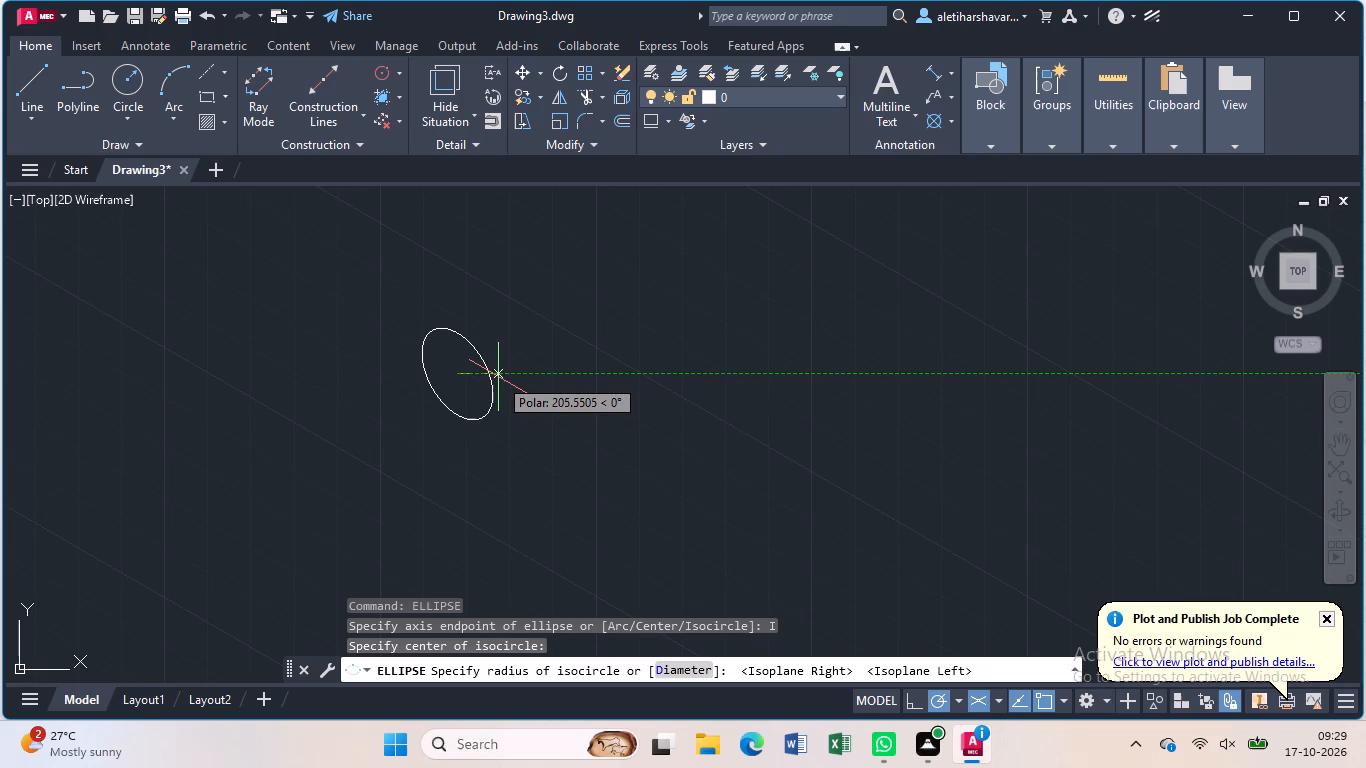
text(25)
key(Return)
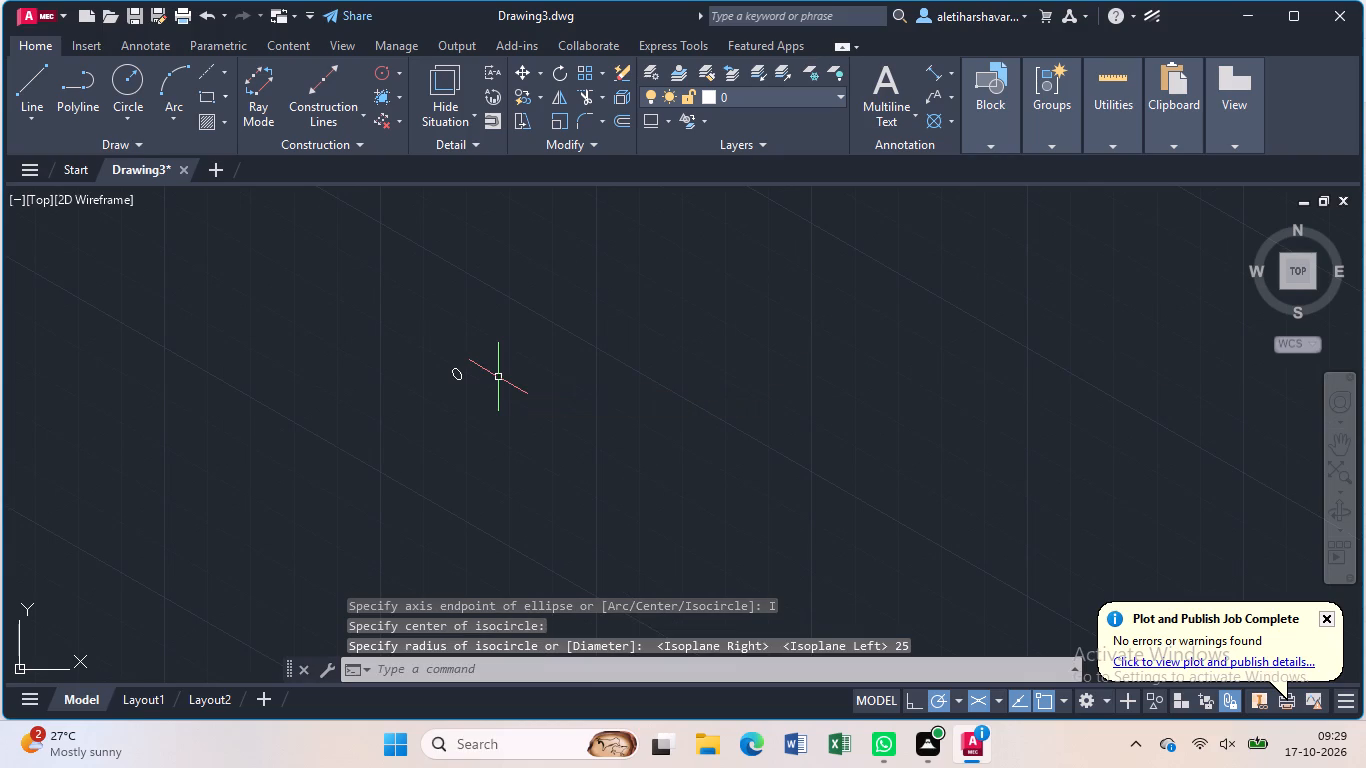
Draw an axis line 90 units long at 30° from the isocircle's center.
scroll(458, 382, up, 4)
middle_drag(435, 350, 476, 418)
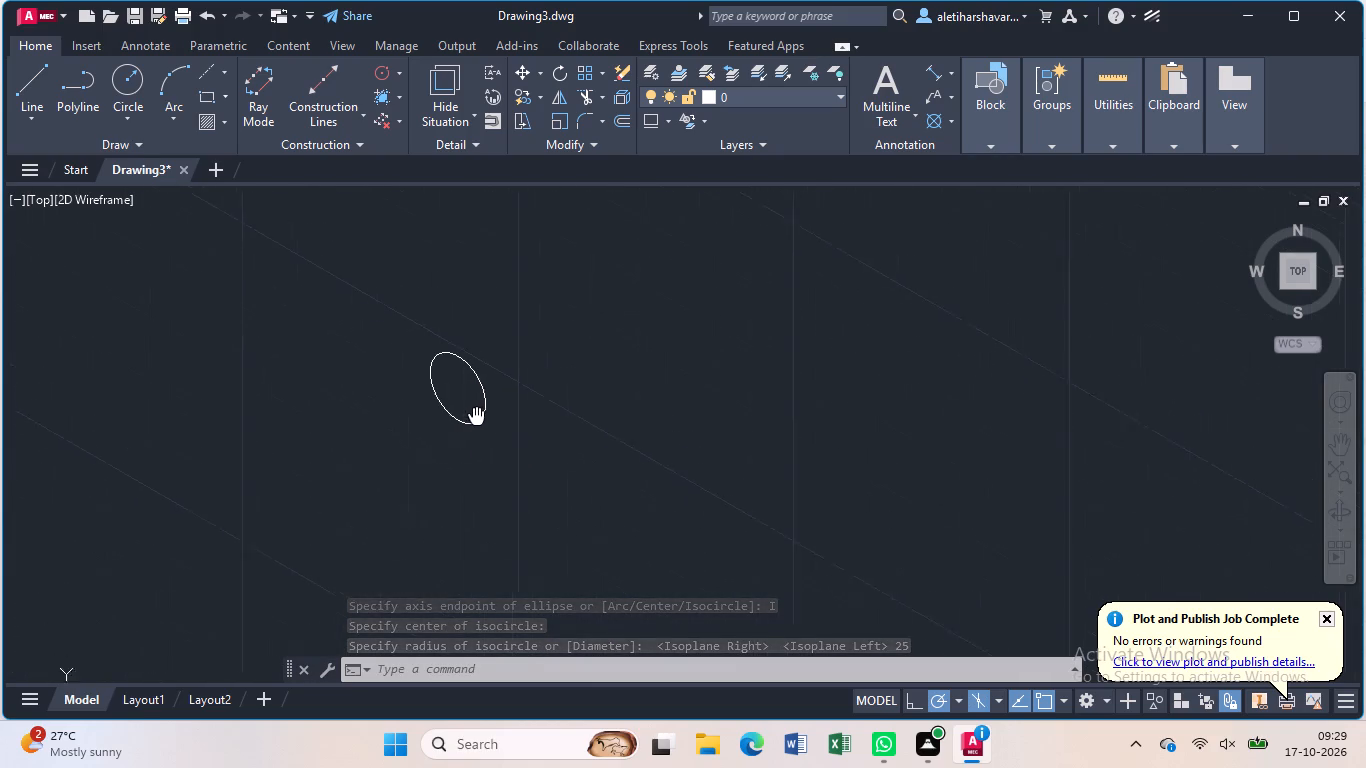
middle_drag(476, 418, 491, 444)
scroll(491, 444, up, 3)
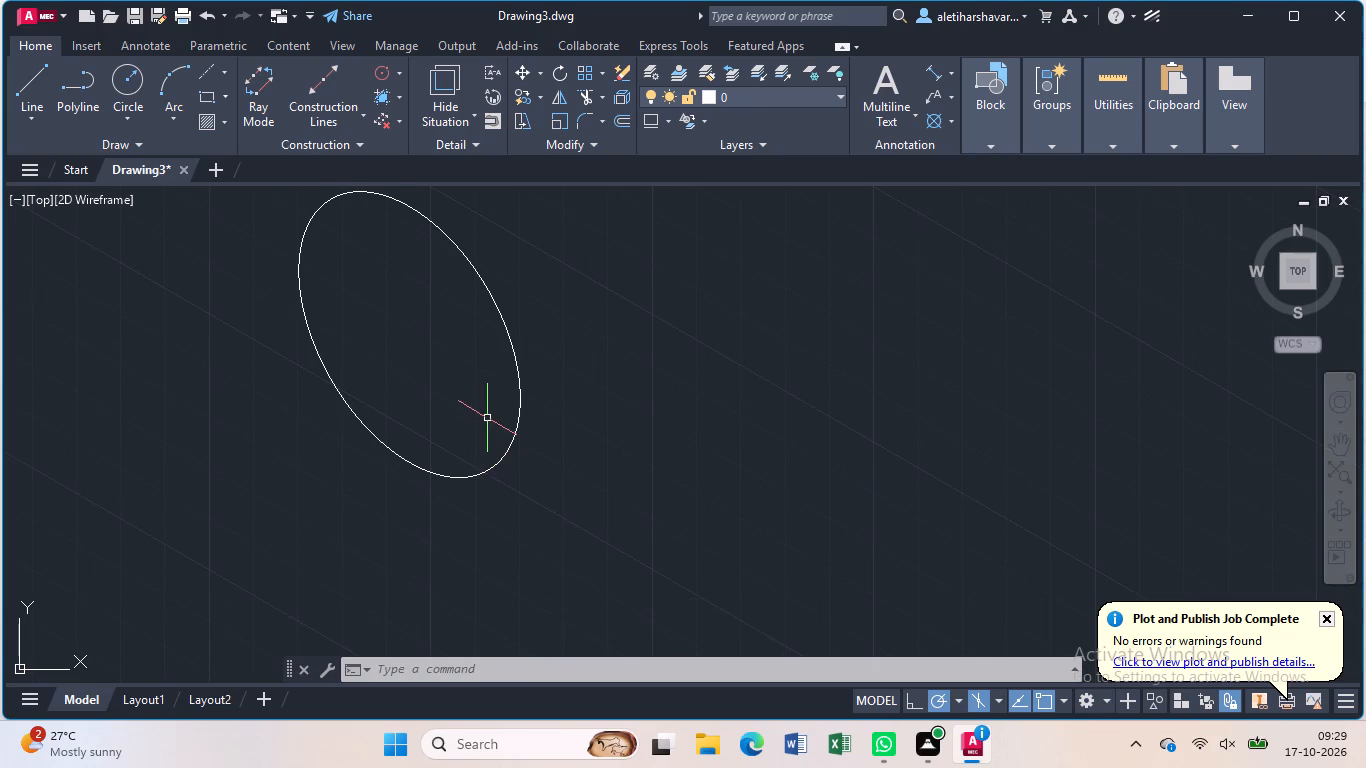
middle_drag(486, 419, 511, 476)
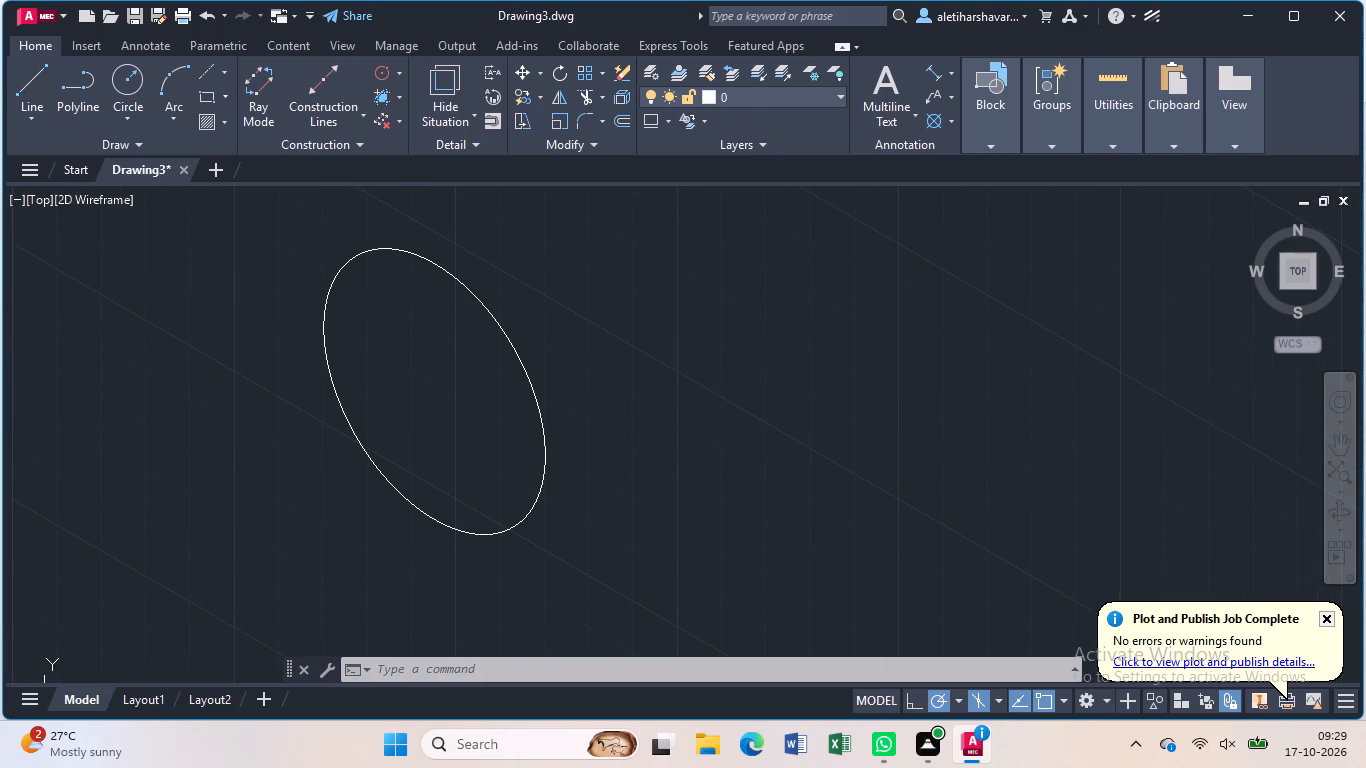
key(l)
key(Return)
scroll(511, 476, down, 1)
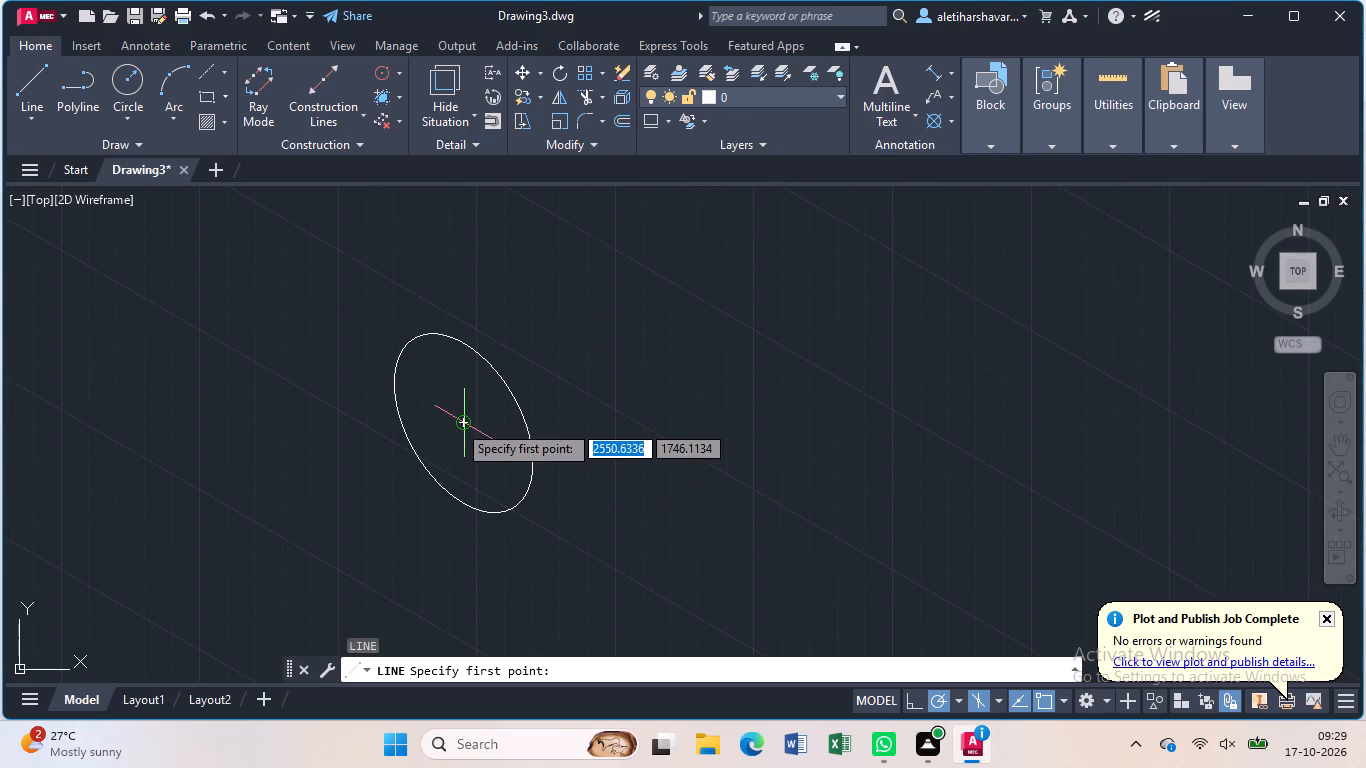
click(460, 423)
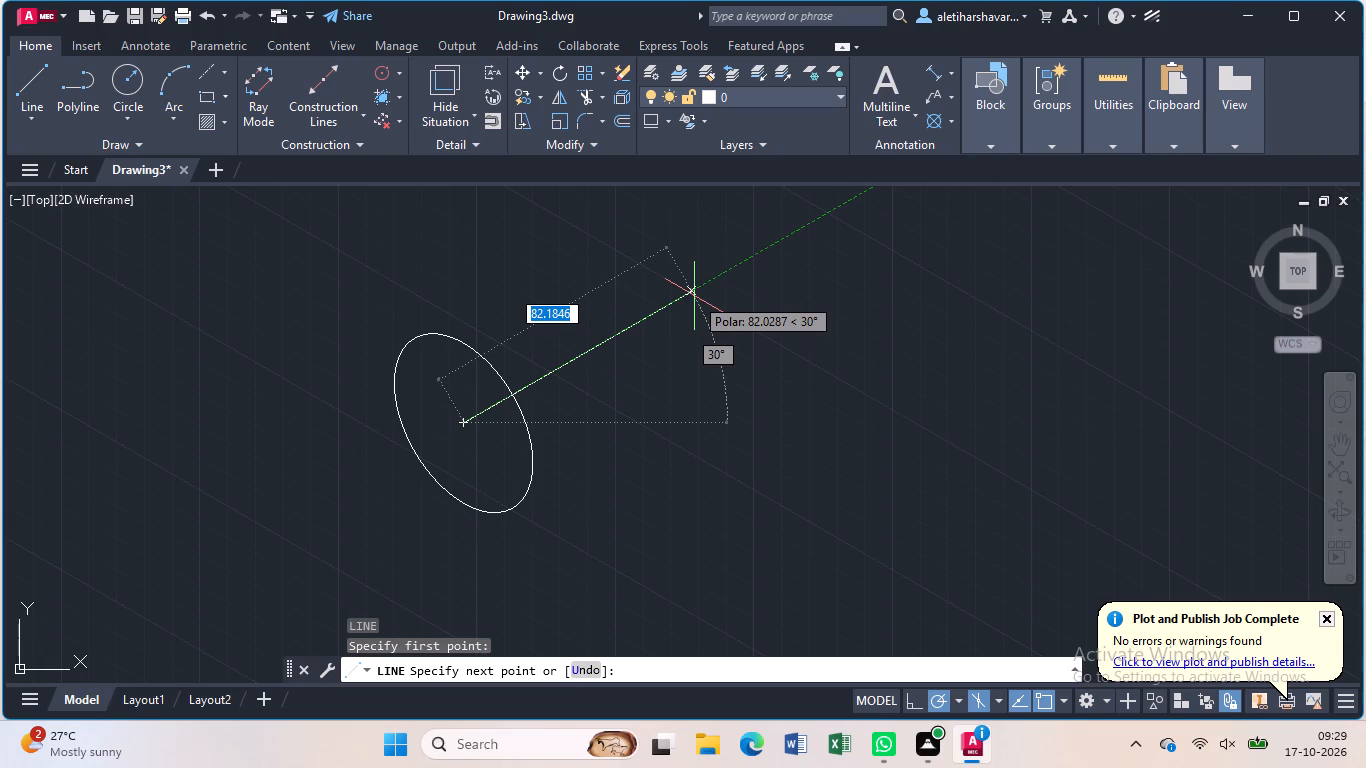
text(90)
key(Return)
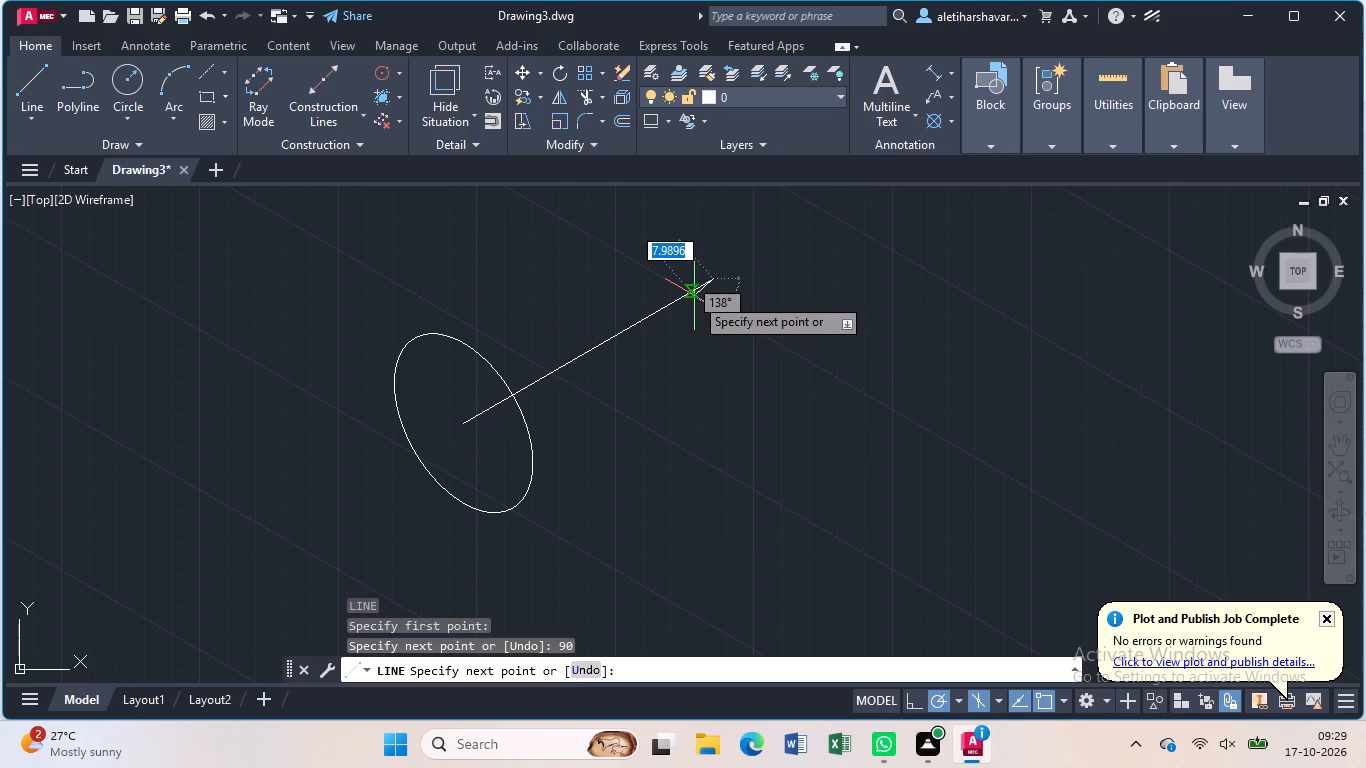
key(Escape)
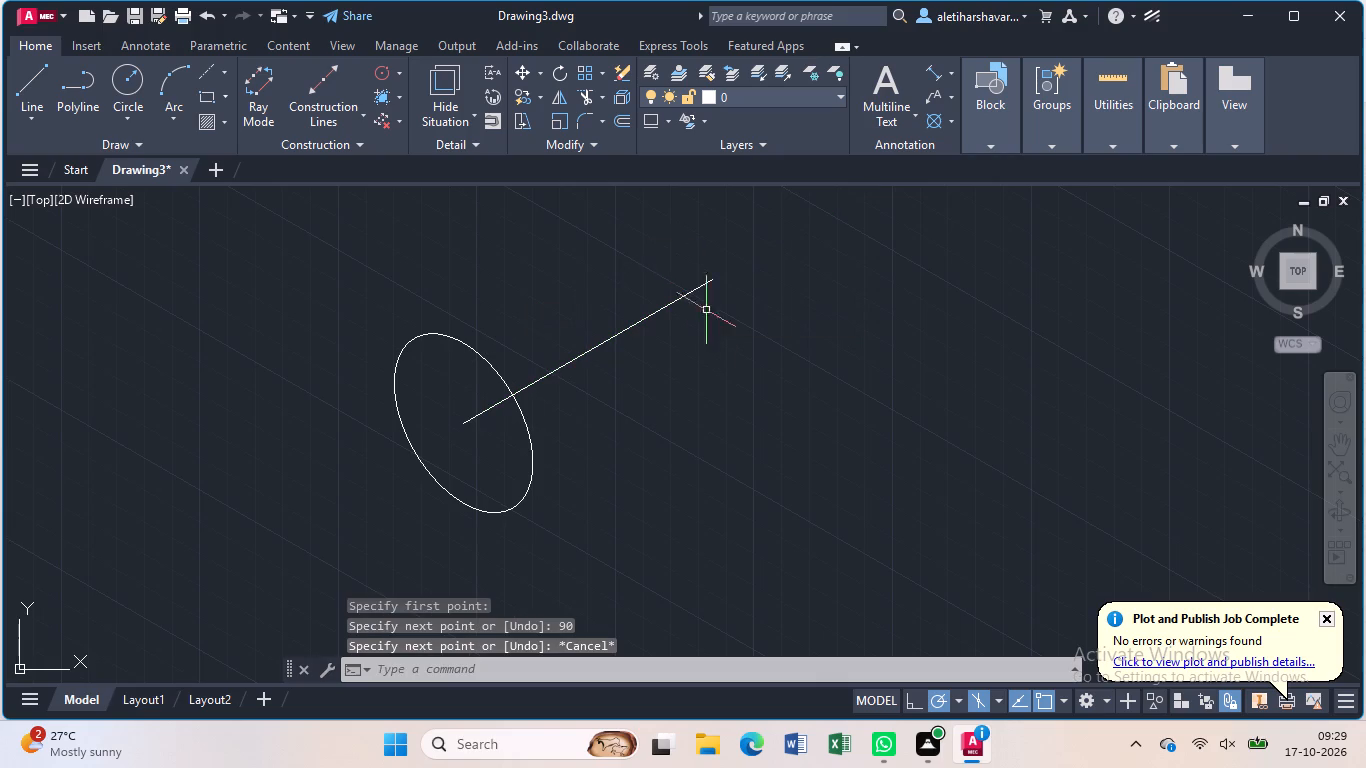
Copy the isocircle from its center to the far end of the 90-unit axis line.
click(510, 387)
key(c)
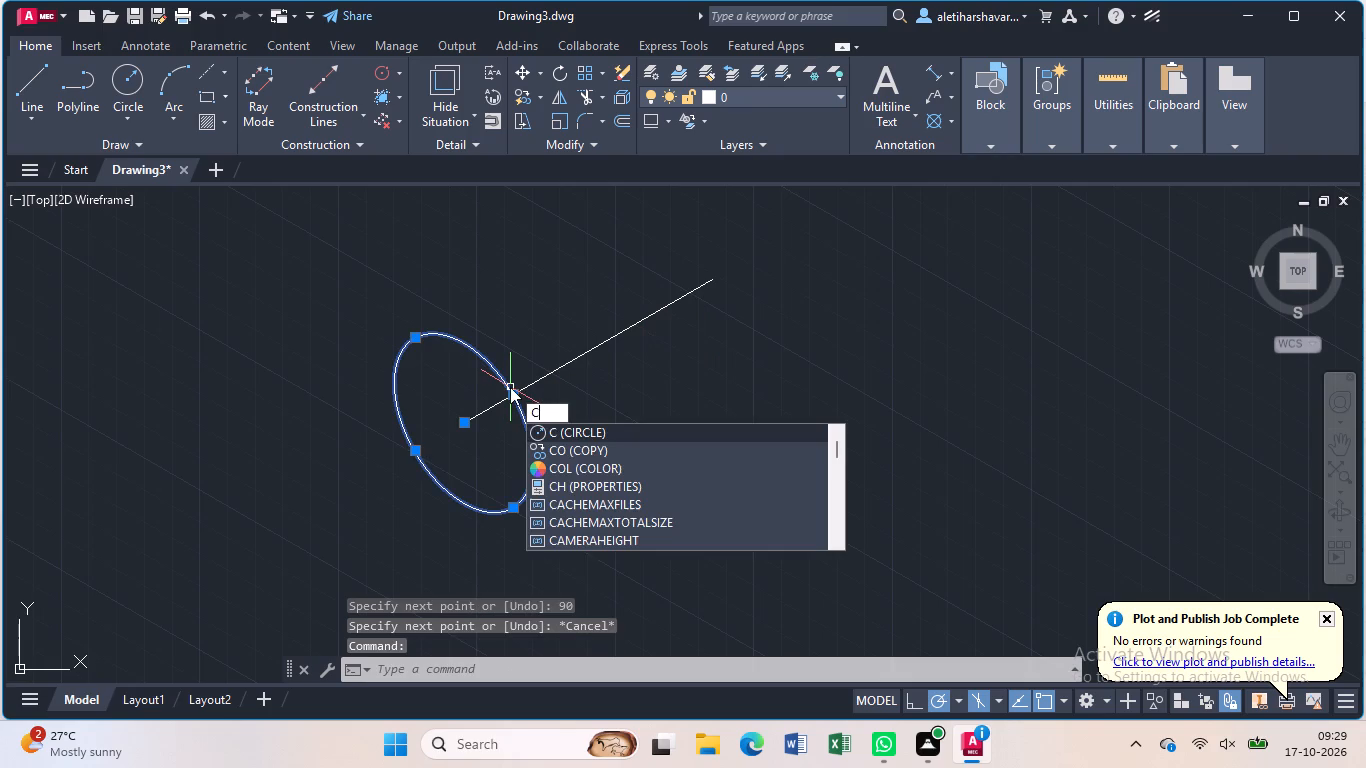
key(o)
key(Return)
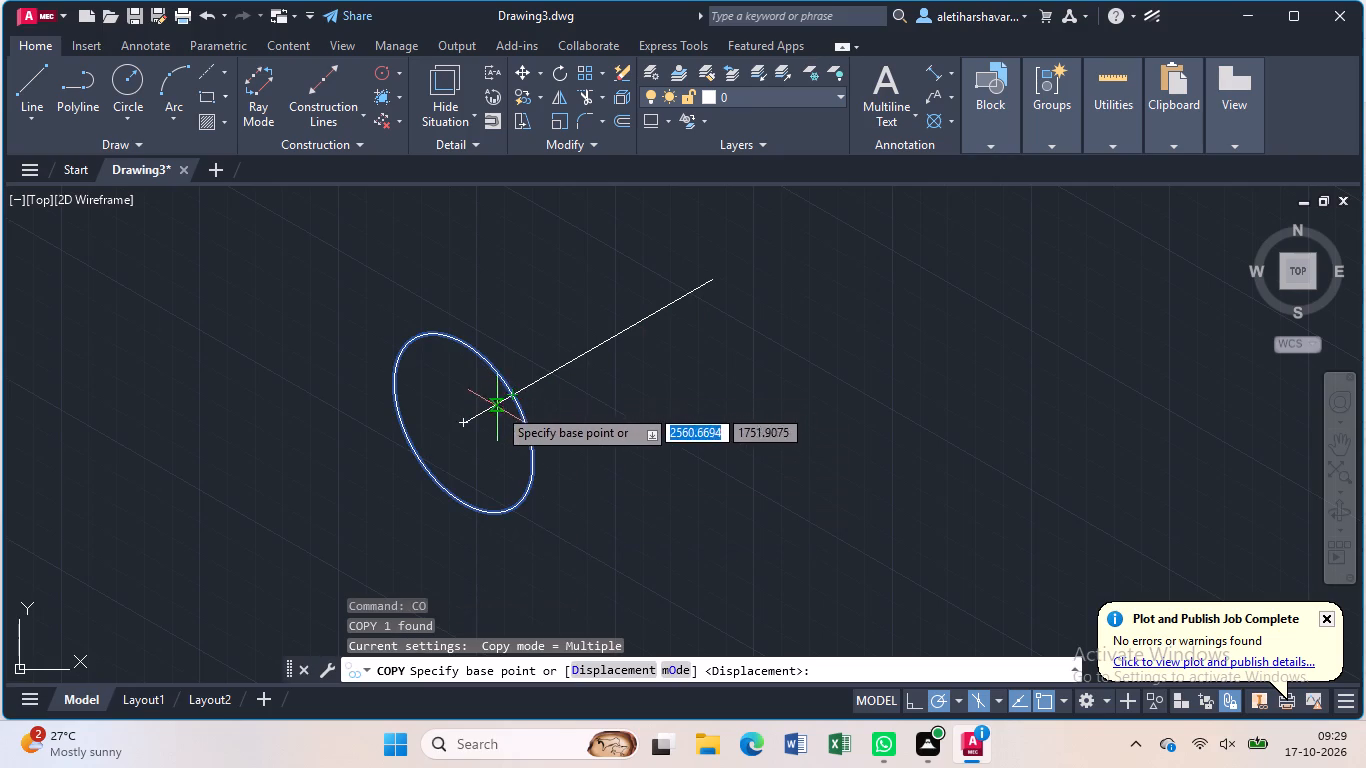
click(466, 427)
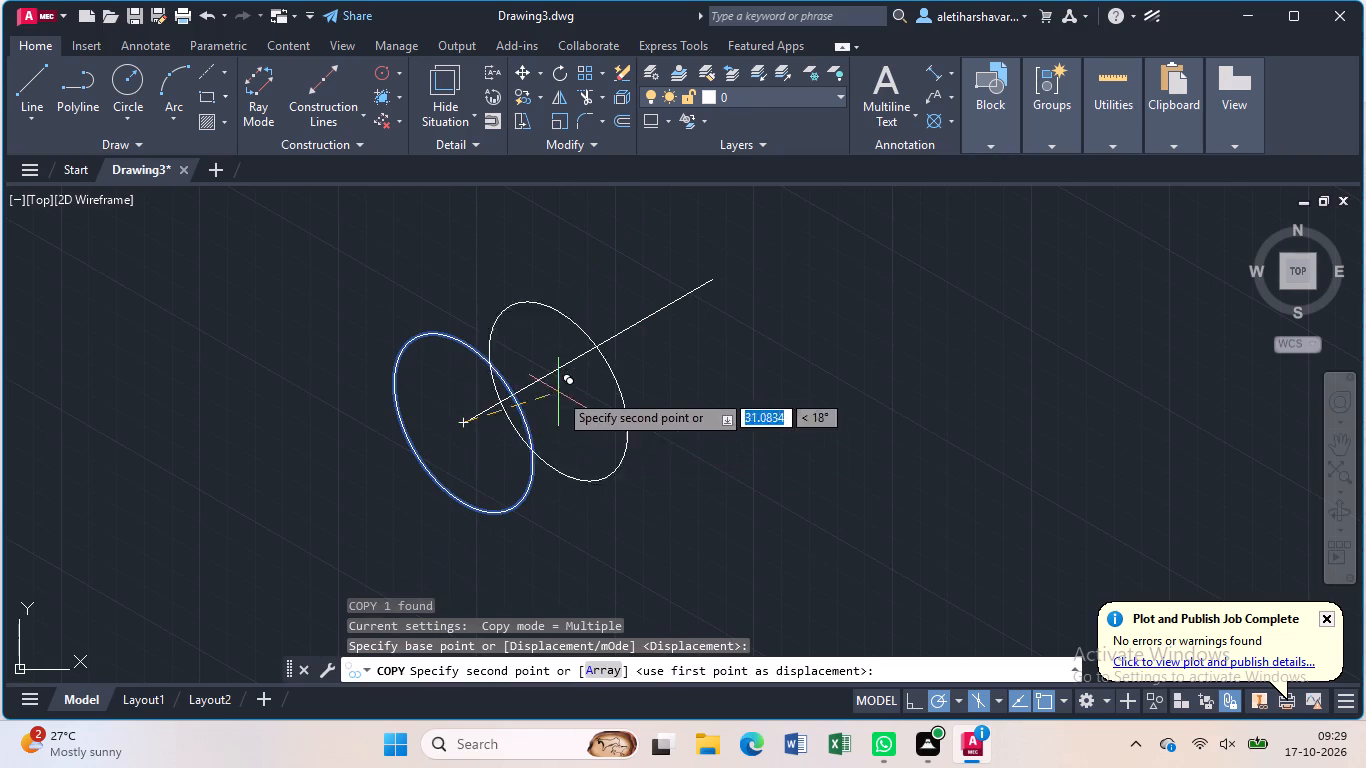
click(716, 283)
key(Escape)
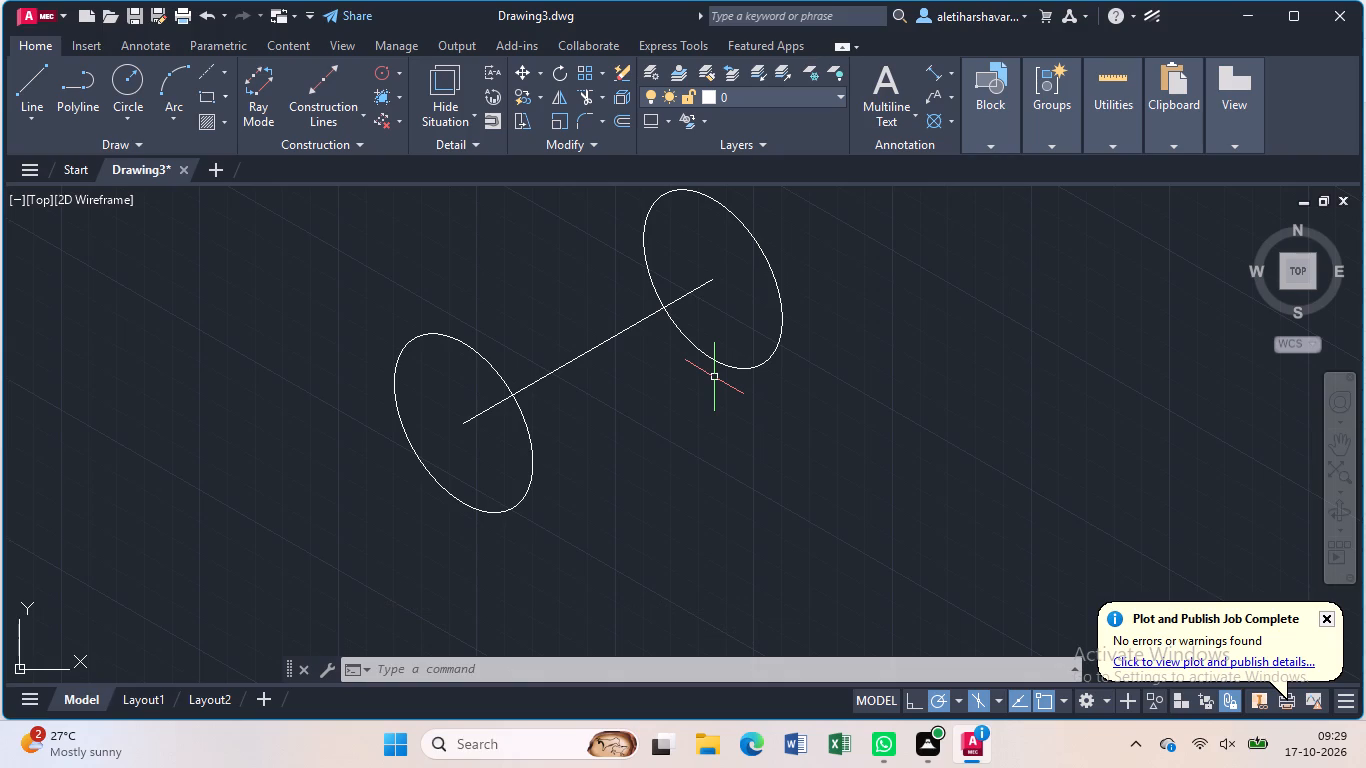
Draw a 20-unit line along the axis from the first isocircle's center, continuing with a freehand segment sloping down from its end.
key(l)
key(Return)
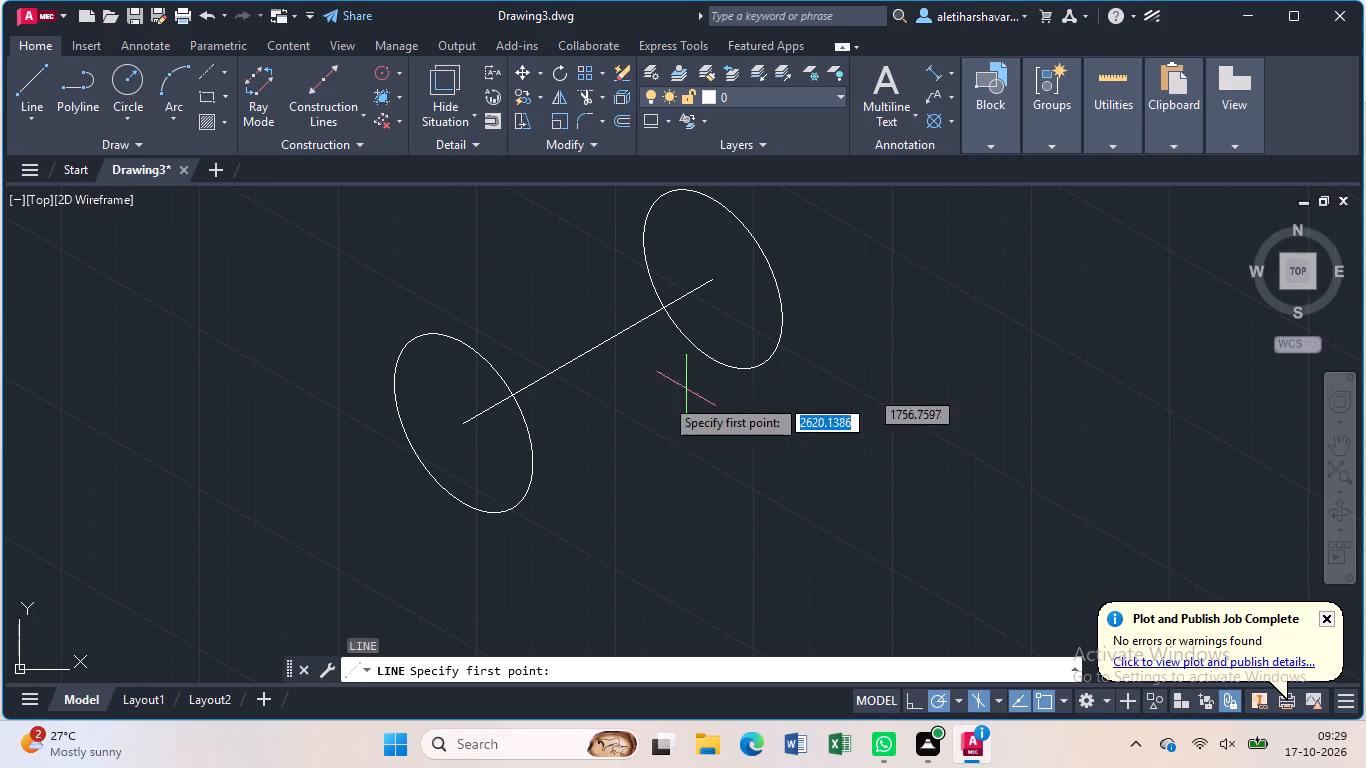
click(461, 426)
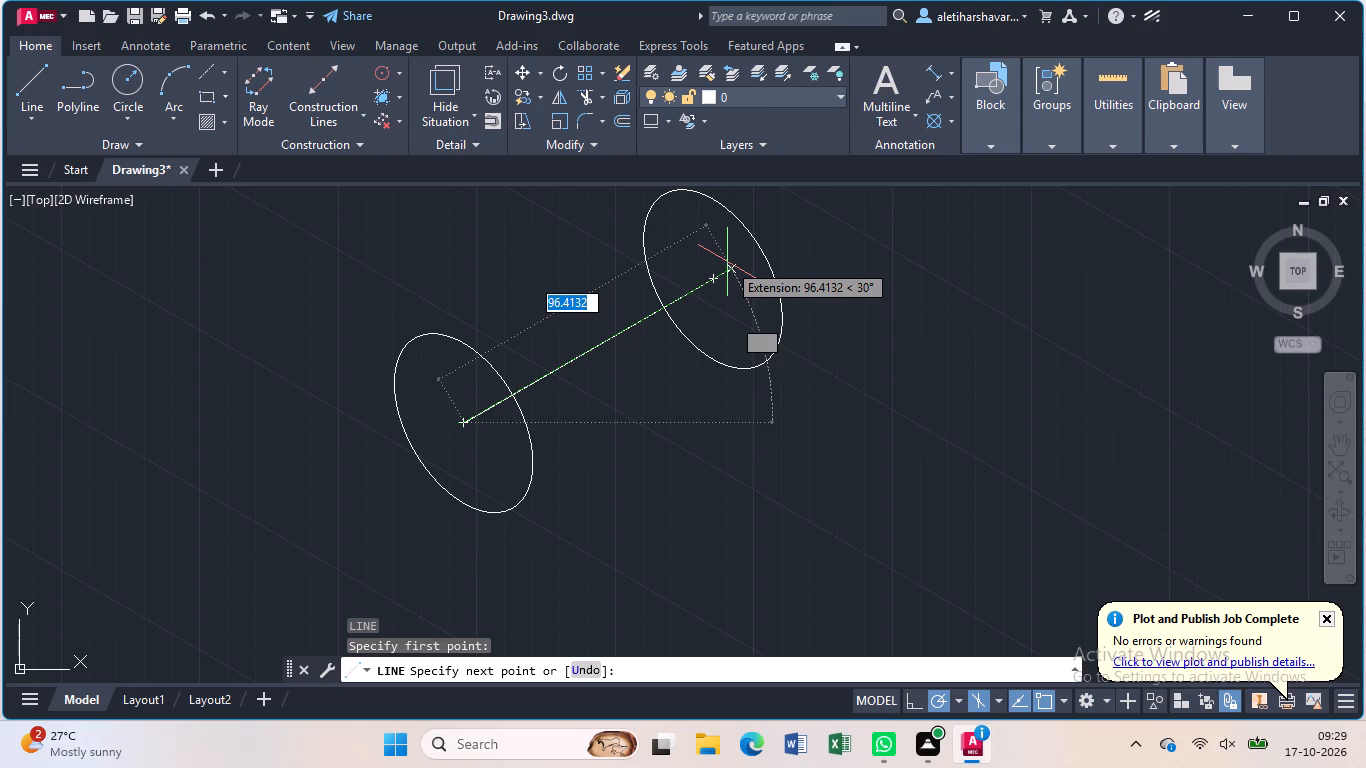
key(2)
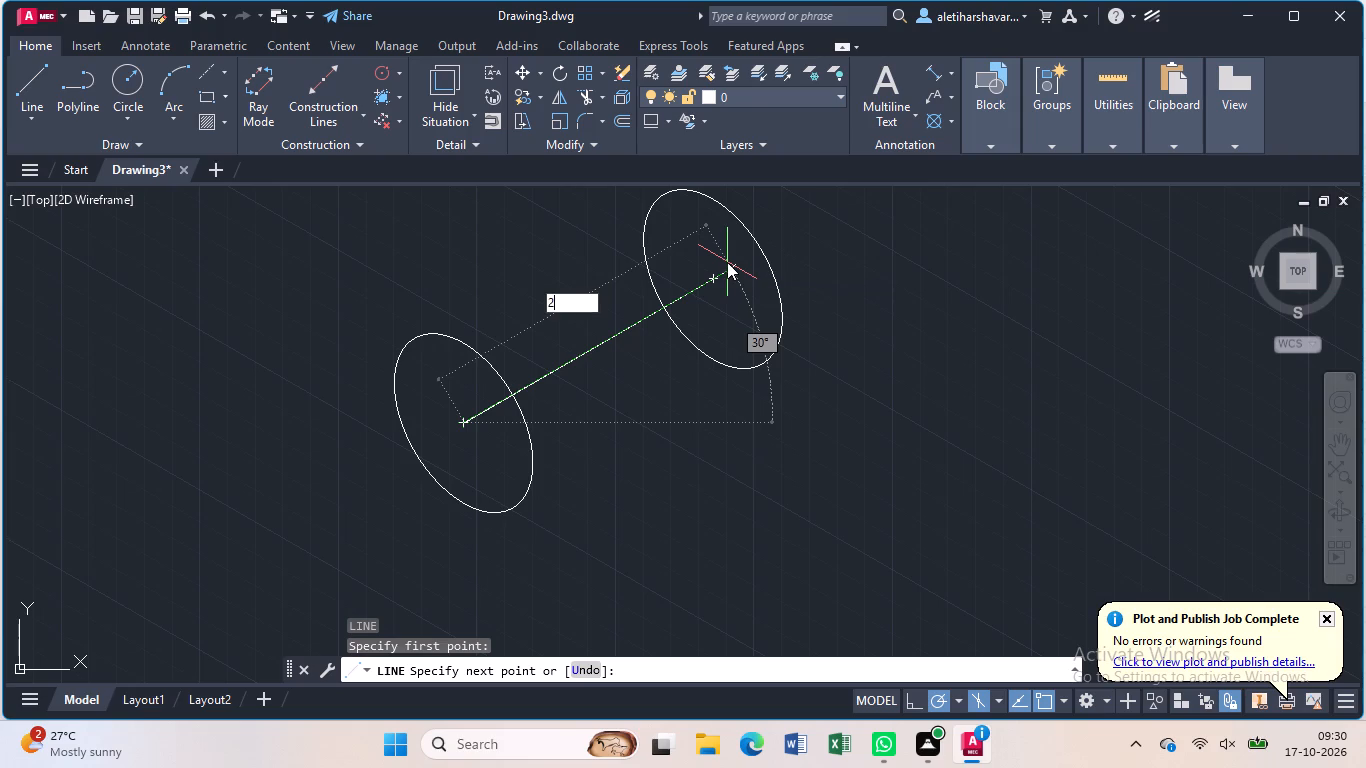
key(0)
key(Return)
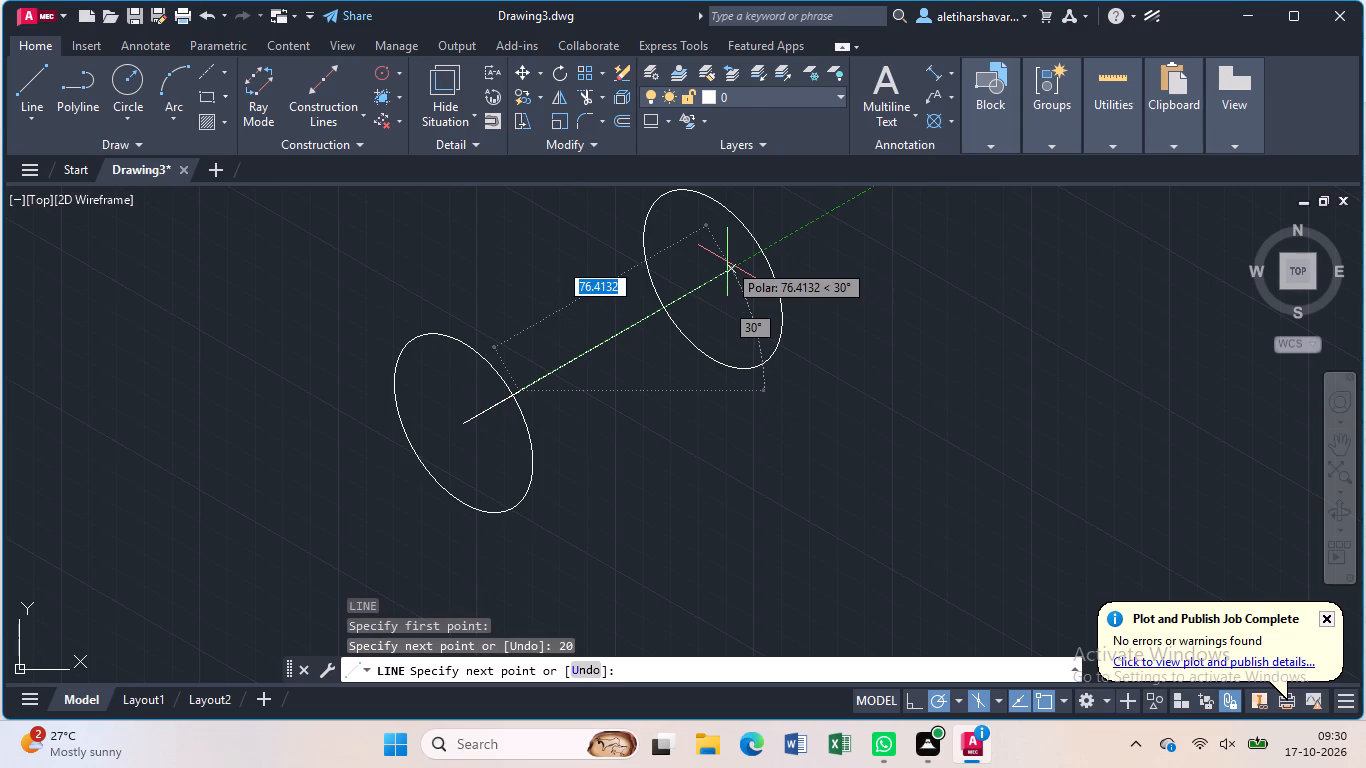
click(595, 514)
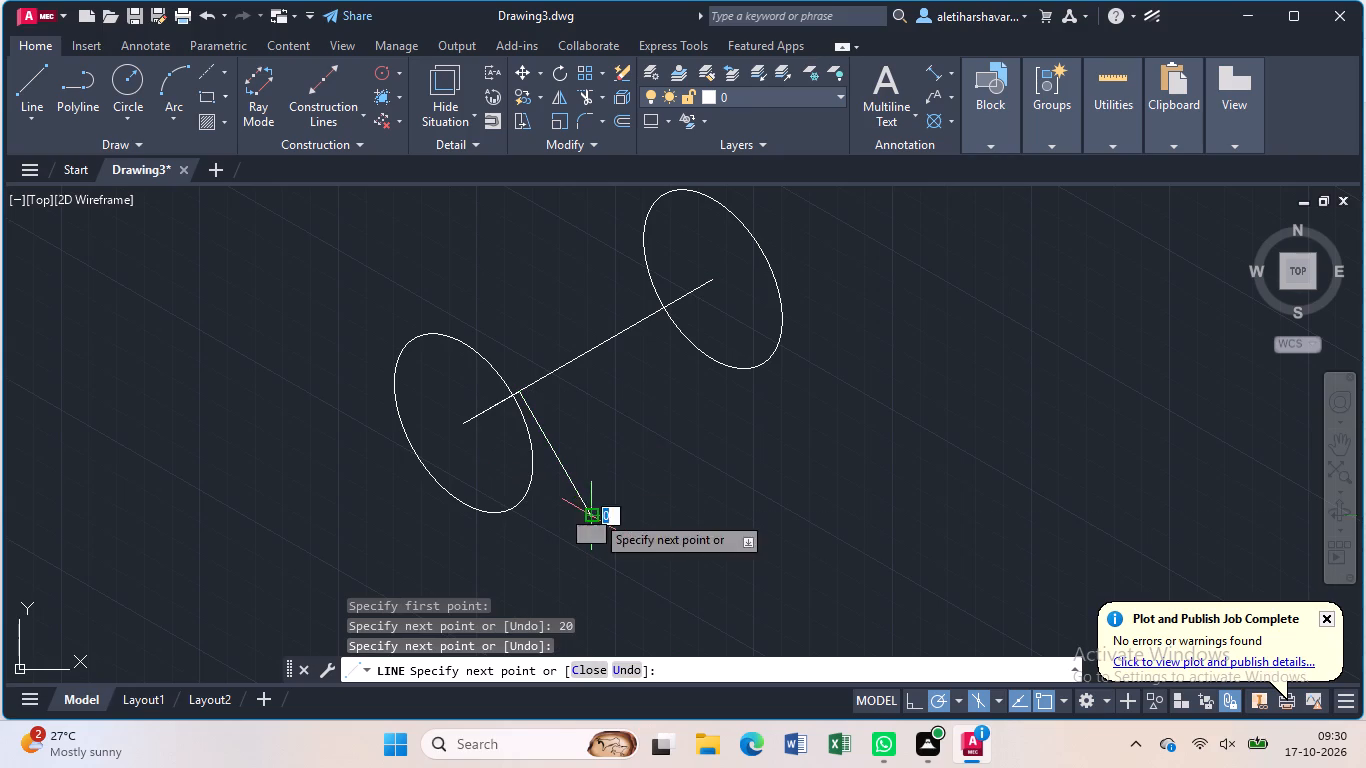
key(Escape)
Copy the first isocircle from its center to the end of the 20-unit line on the axis.
text(co)
key(Return)
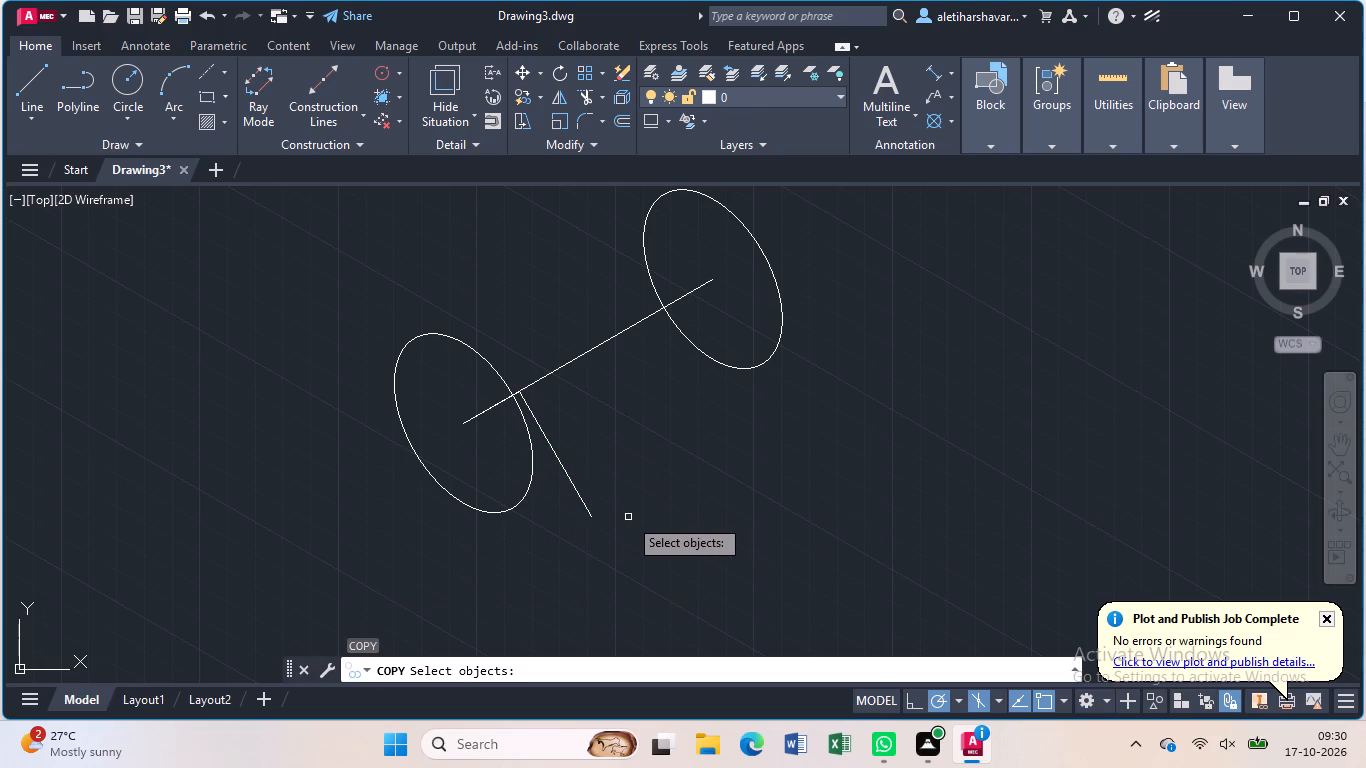
click(529, 485)
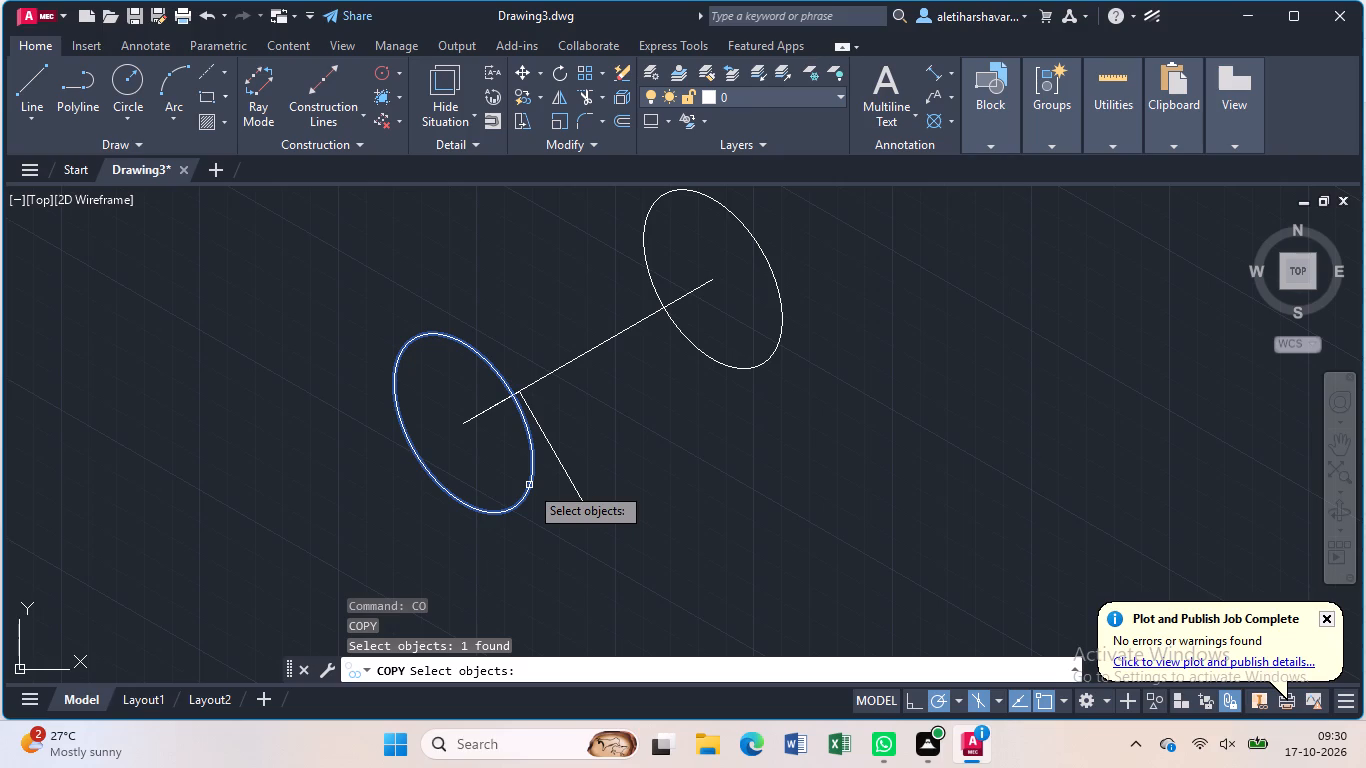
key(Return)
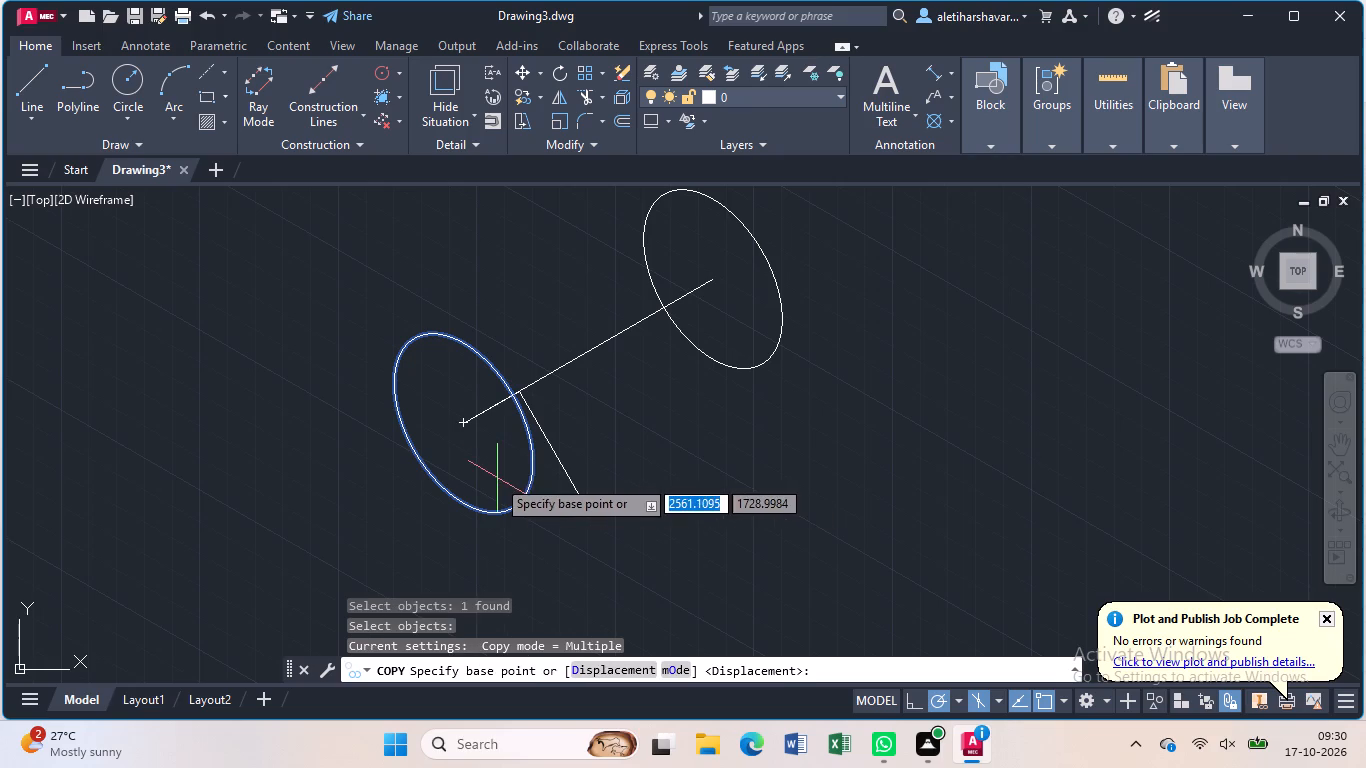
click(466, 427)
scroll(466, 427, up, 2)
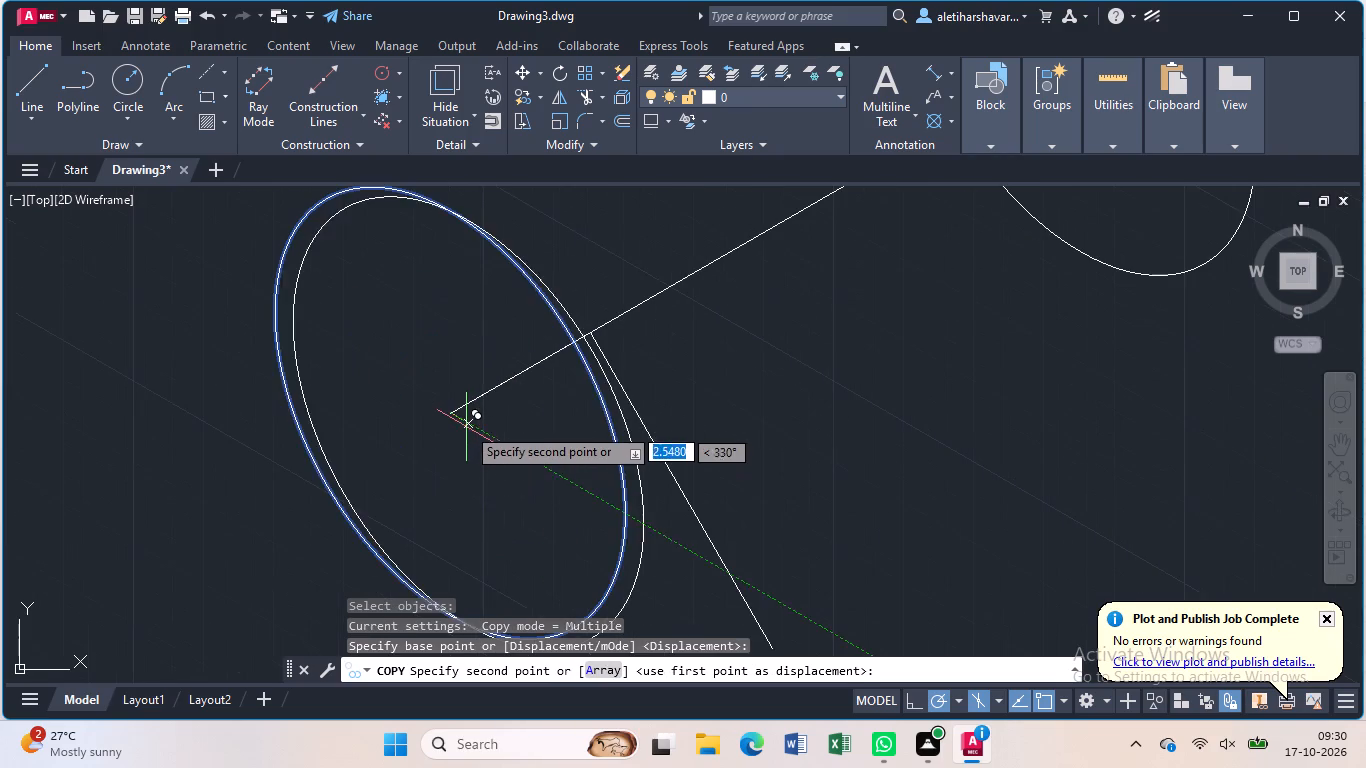
click(587, 333)
key(Escape)
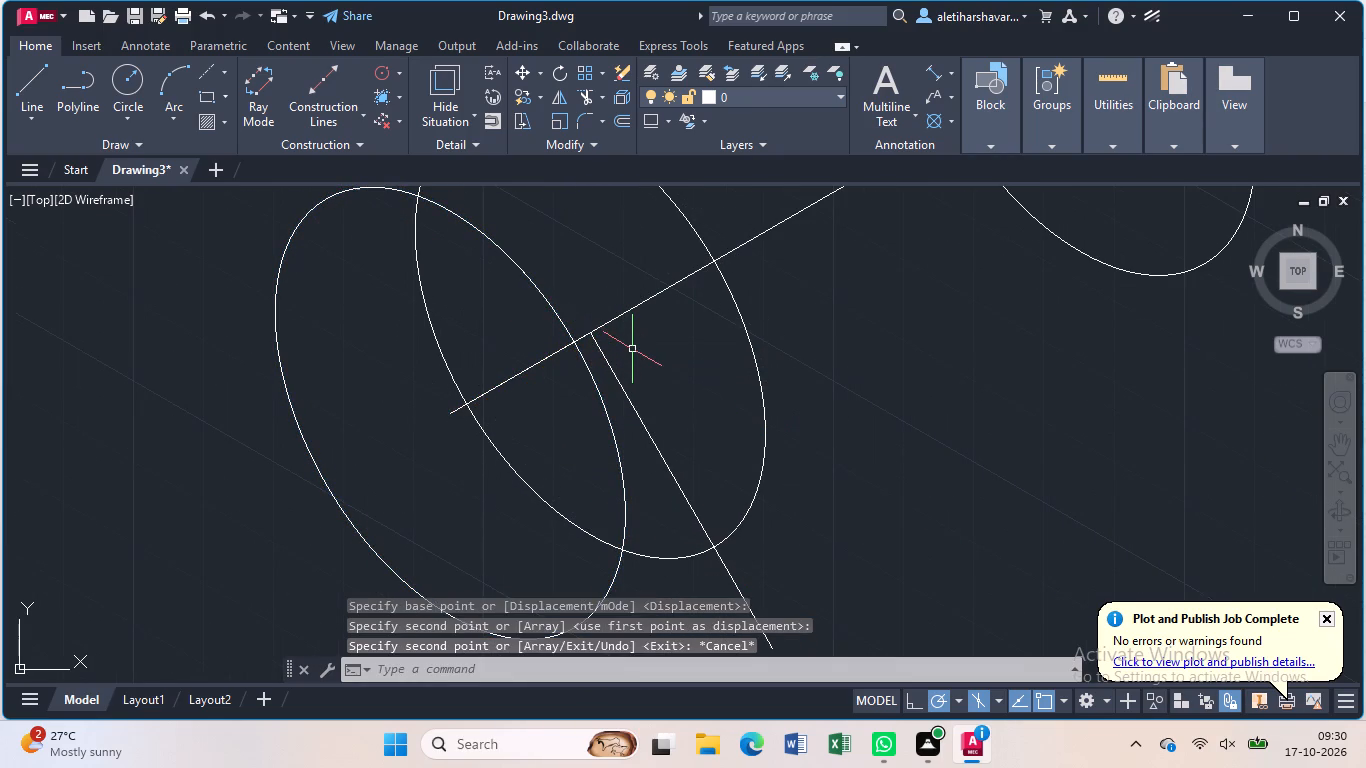
Trim away the freehand segment sloping down from the end of the 20-unit line.
text(tr)
key(Return)
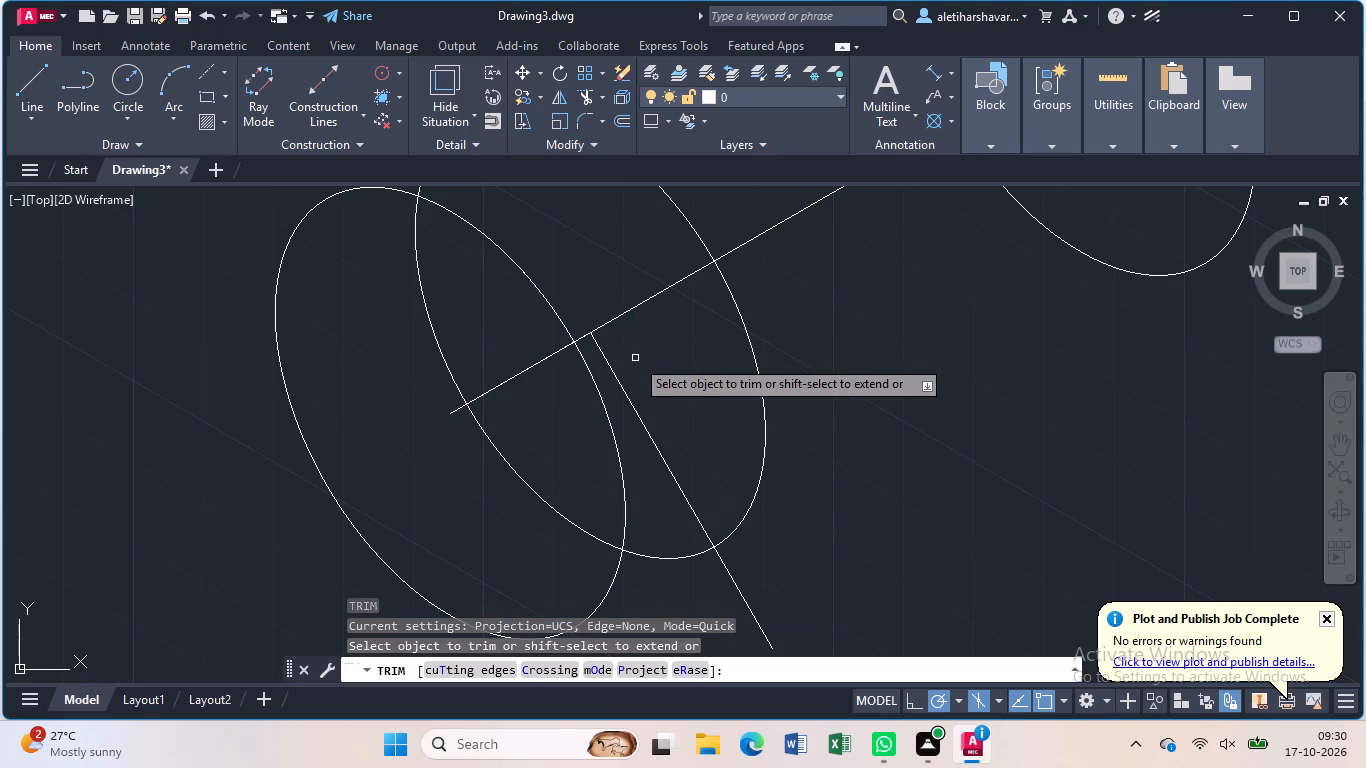
click(640, 416)
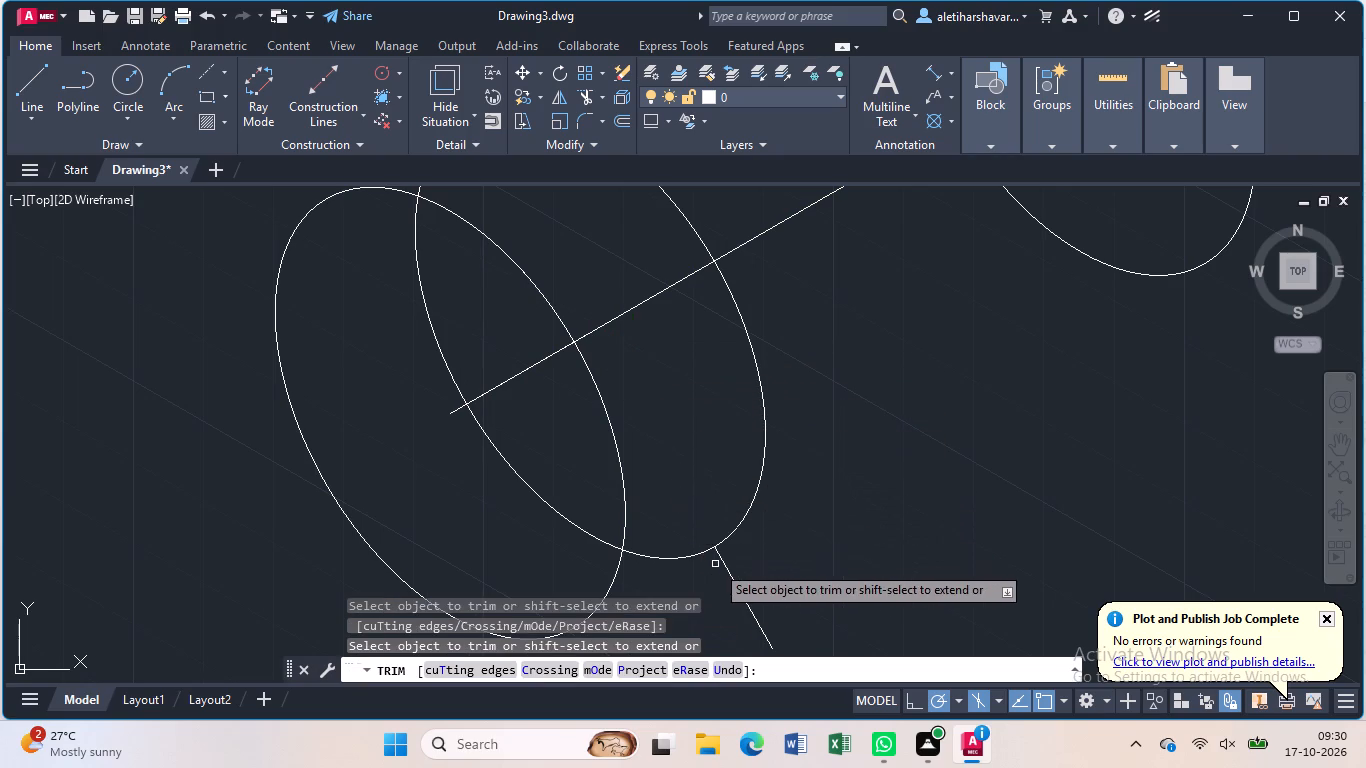
click(729, 573)
Trim the part of the 20-unit isocircle copy that lies inside the first isocircle.
scroll(729, 573, down, 1)
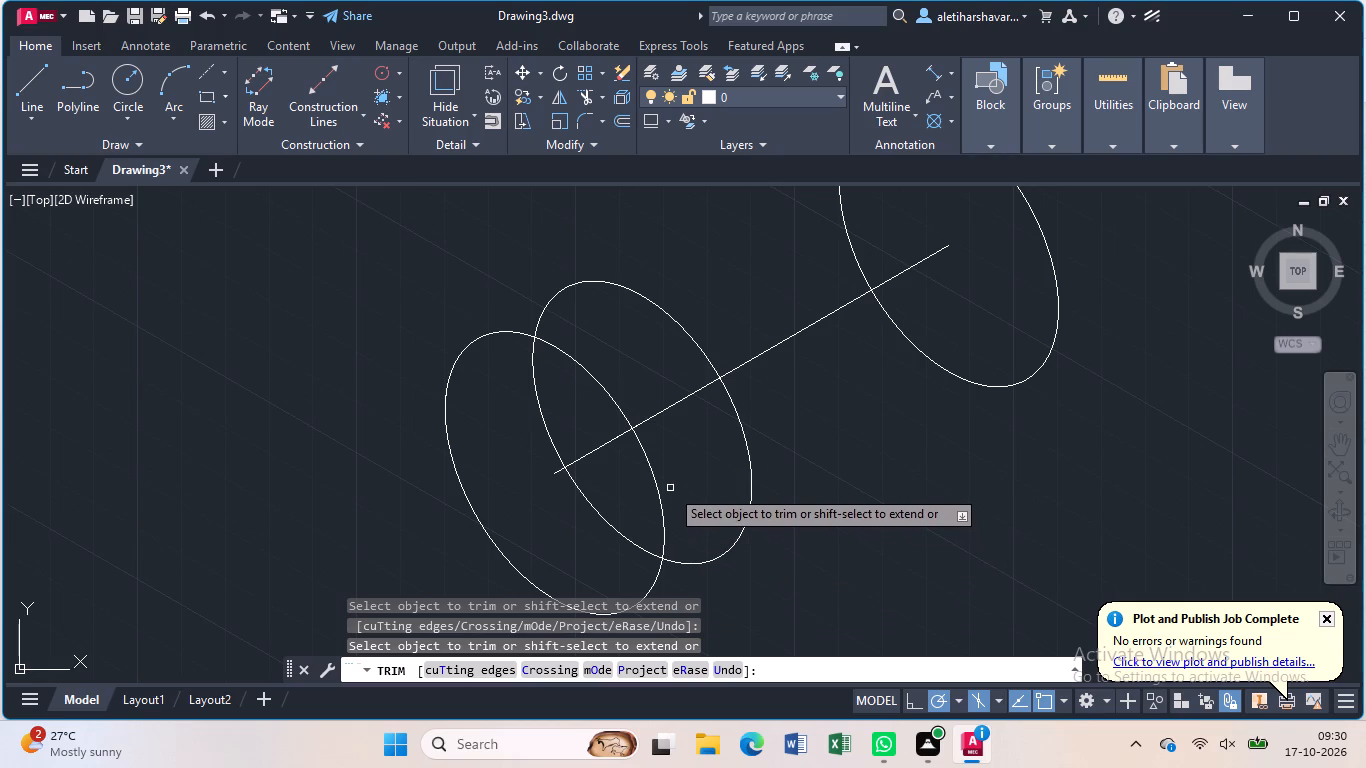
click(584, 497)
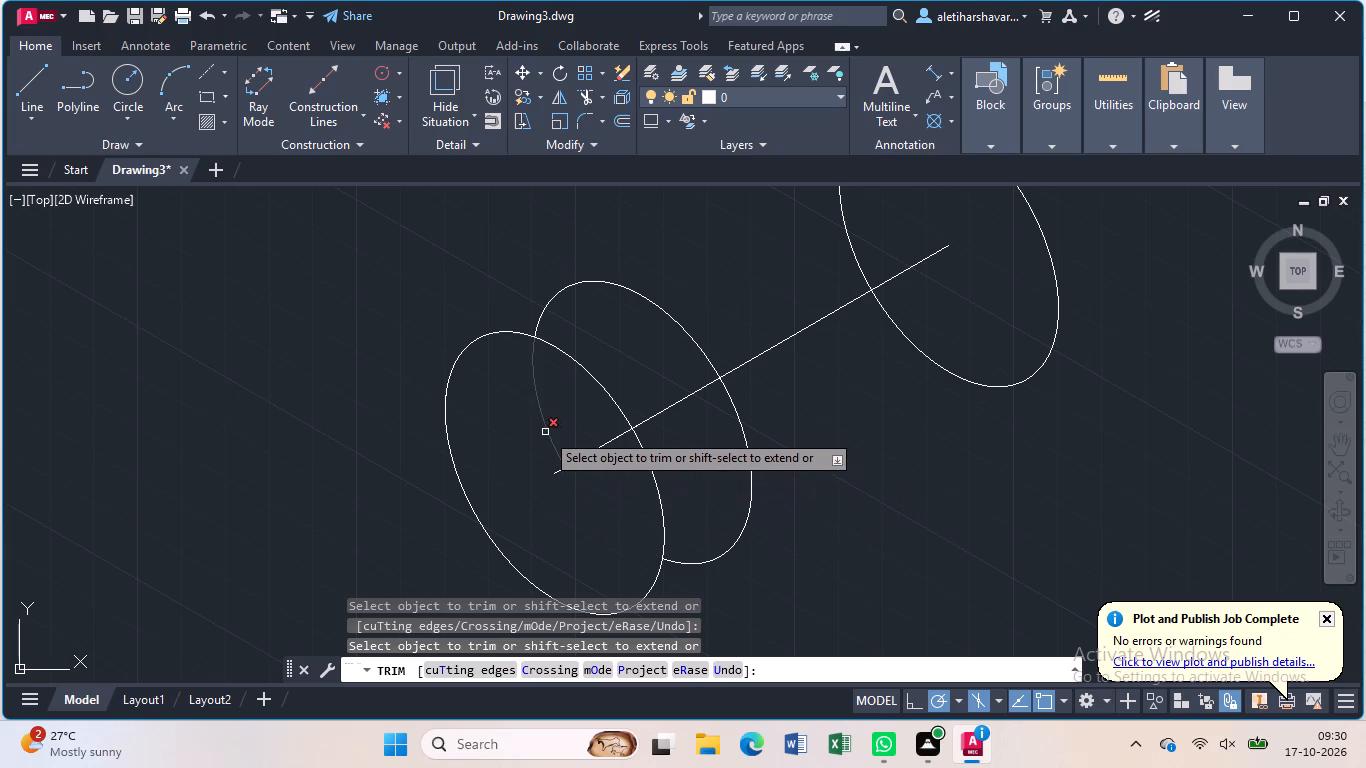
click(545, 432)
key(Escape)
Trim away the 20-unit line that overlaps the axis line.
text(tr)
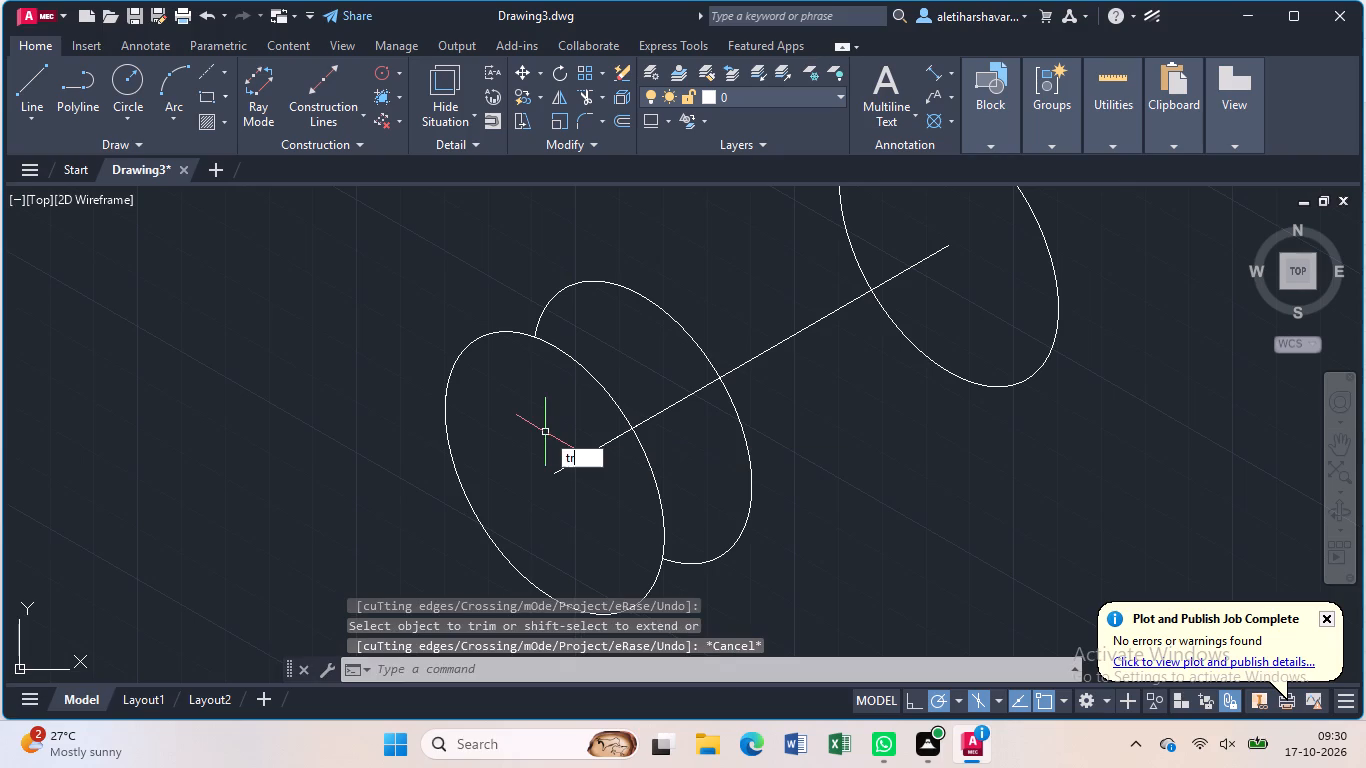
key(Return)
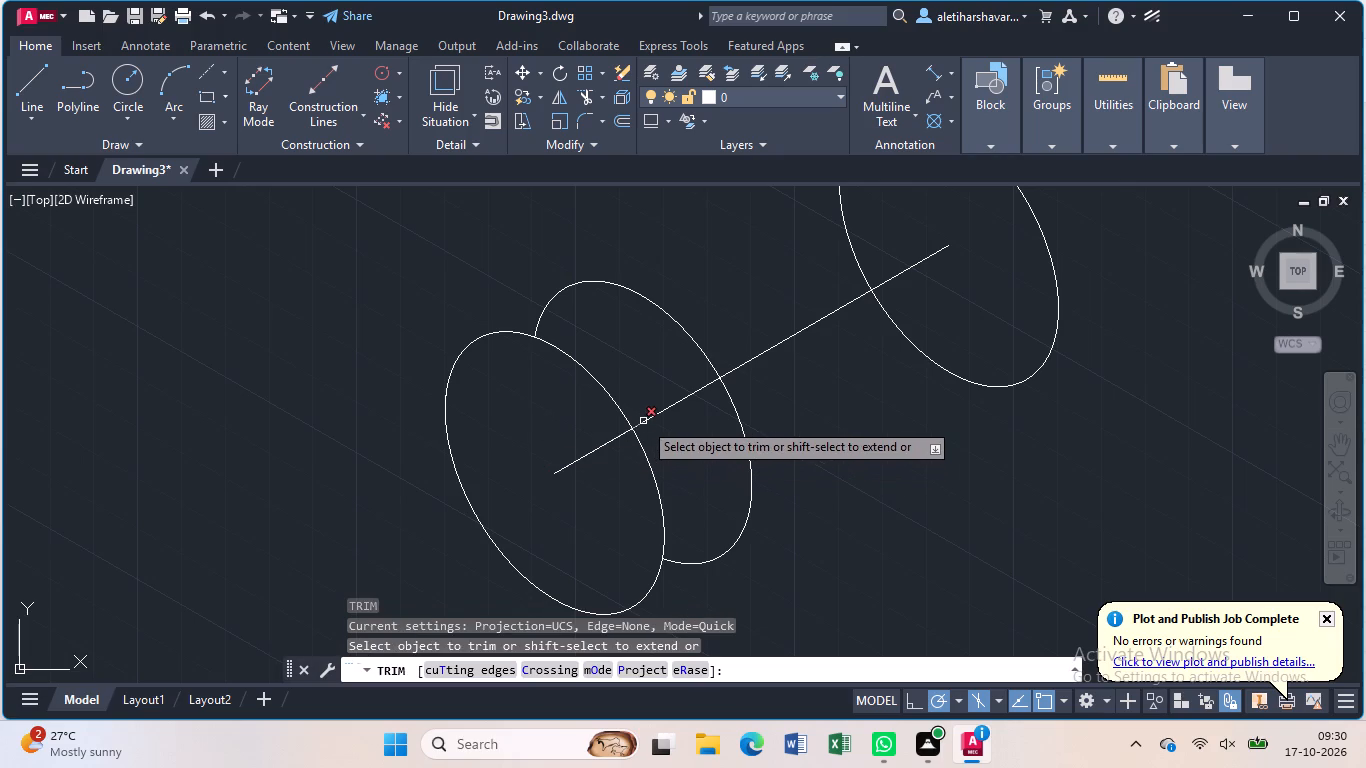
click(643, 421)
click(615, 442)
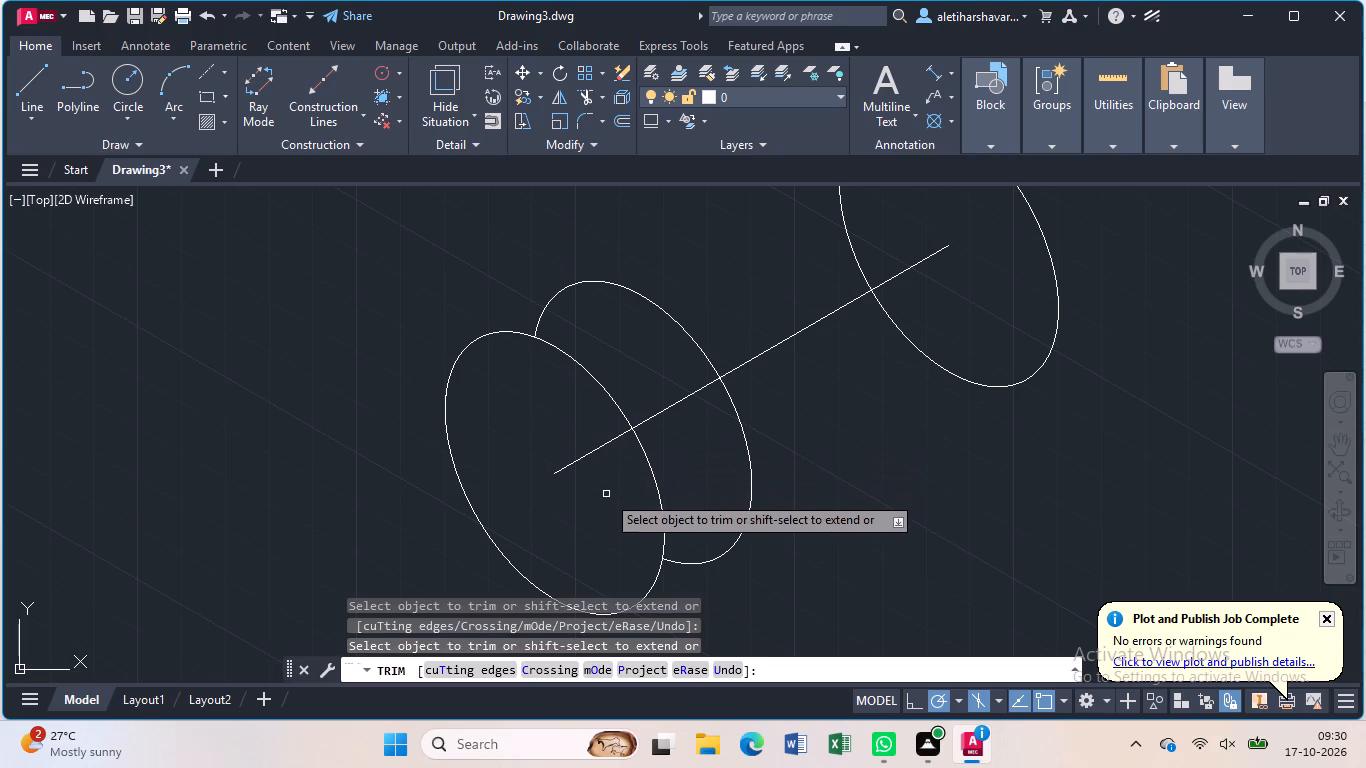
key(Escape)
Draw a 10-unit line along the axis from the first isocircle's center, continuing with a freehand segment sloping down past its edge.
key(l)
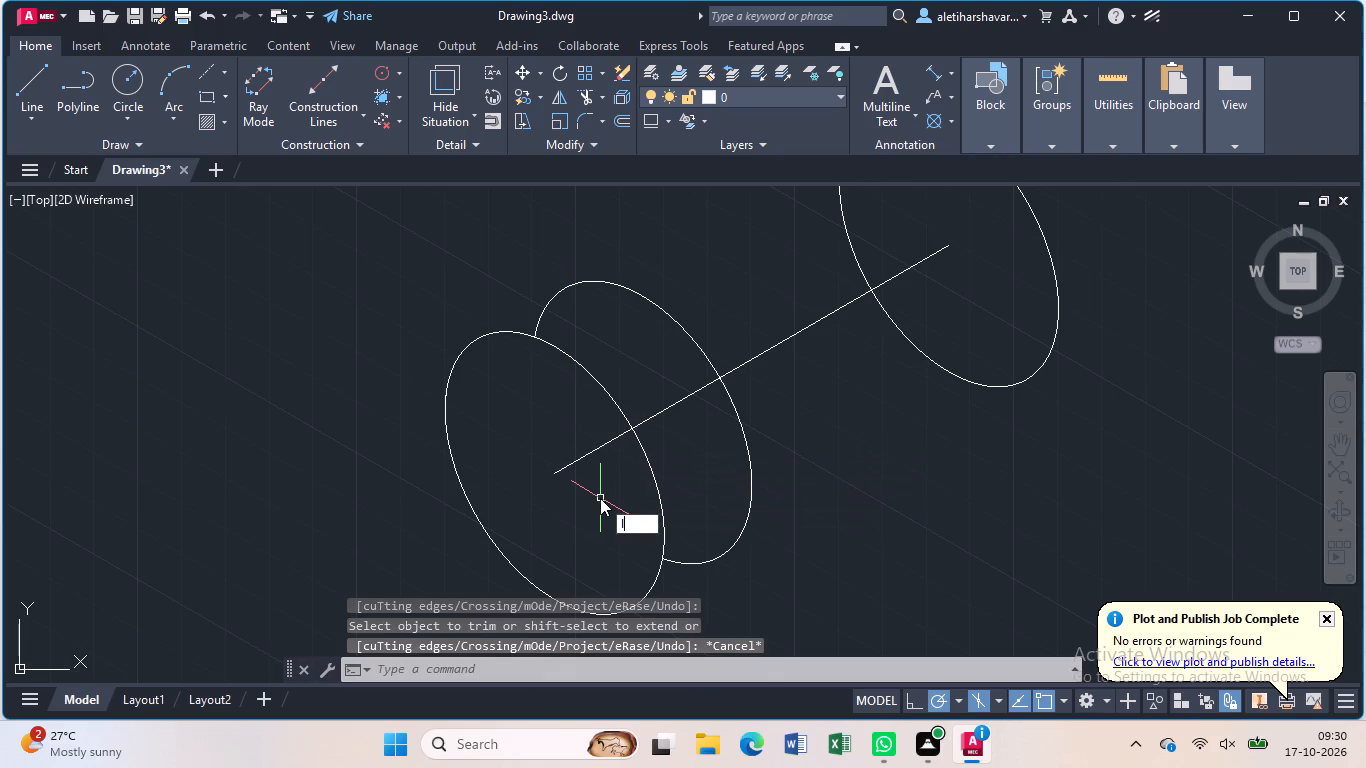
key(Return)
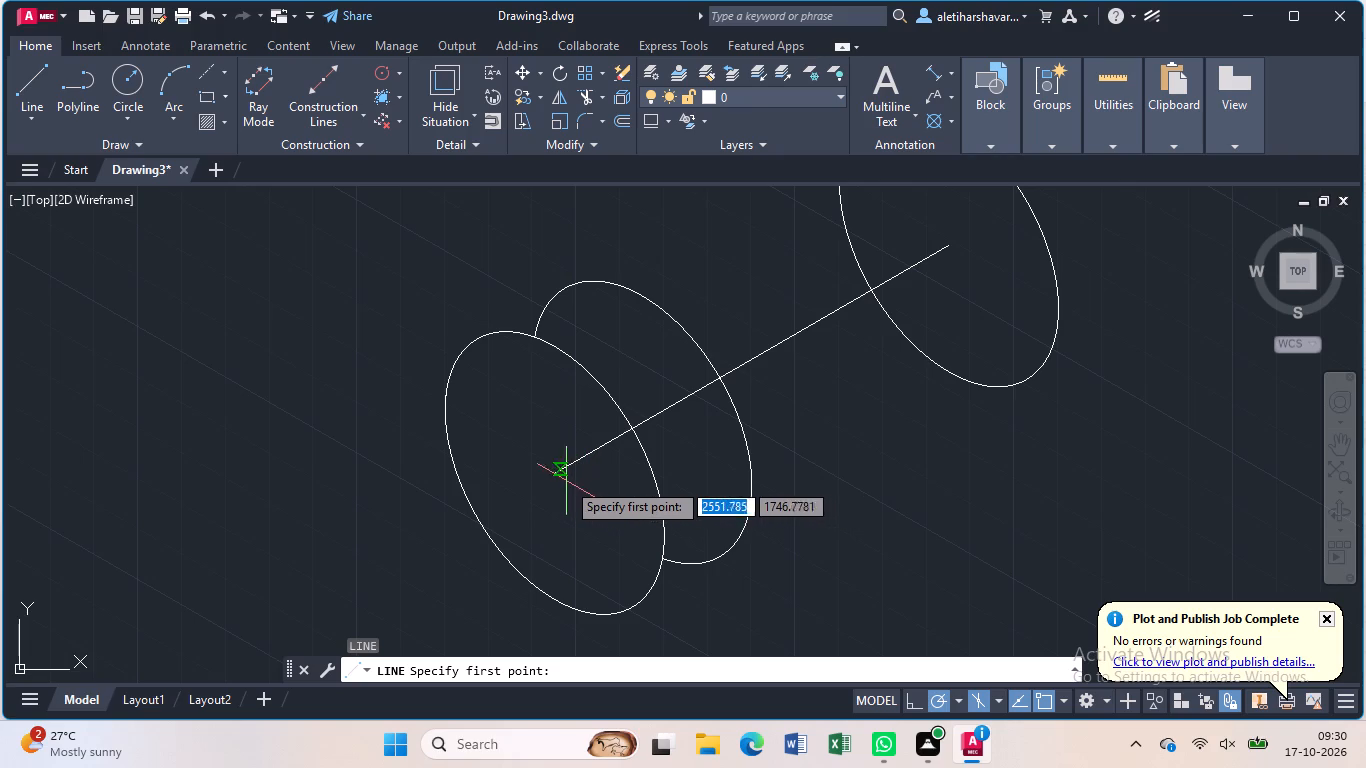
click(556, 477)
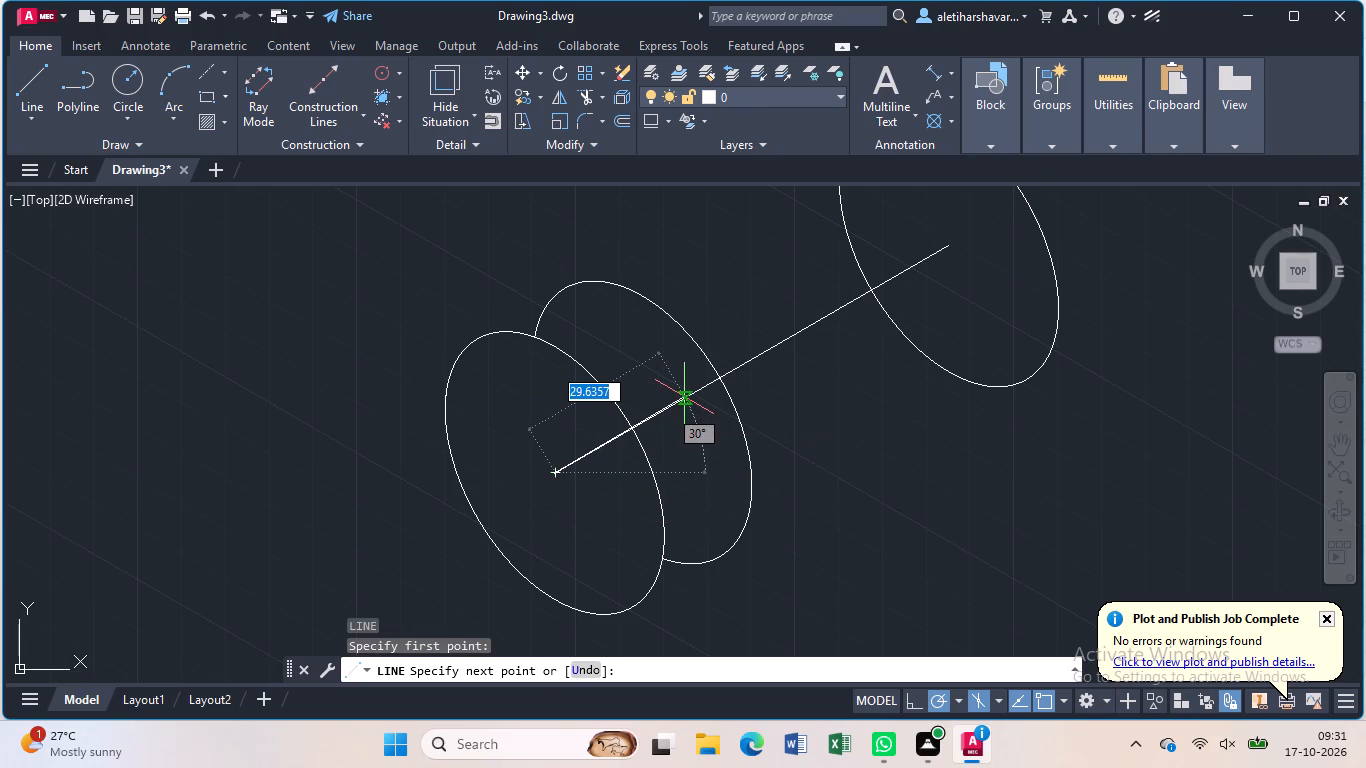
text(10)
key(Return)
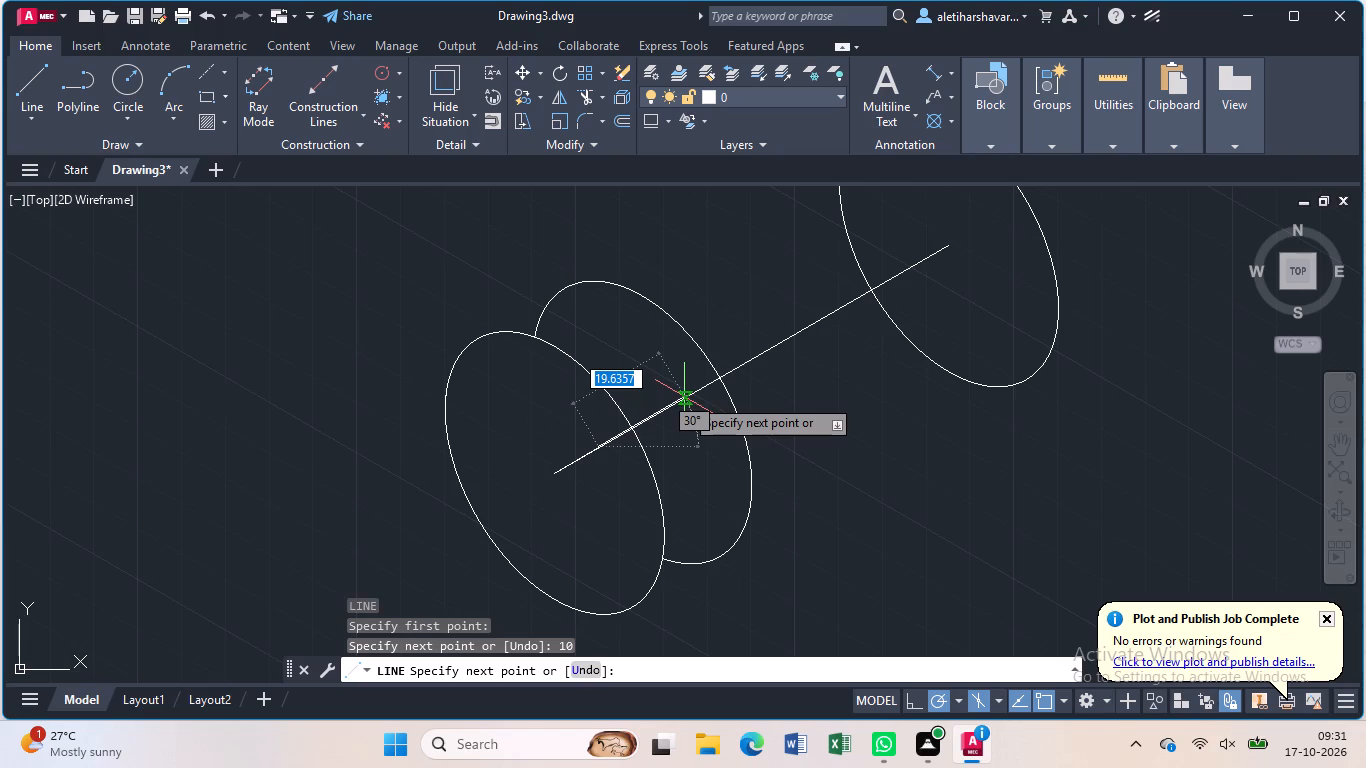
click(678, 607)
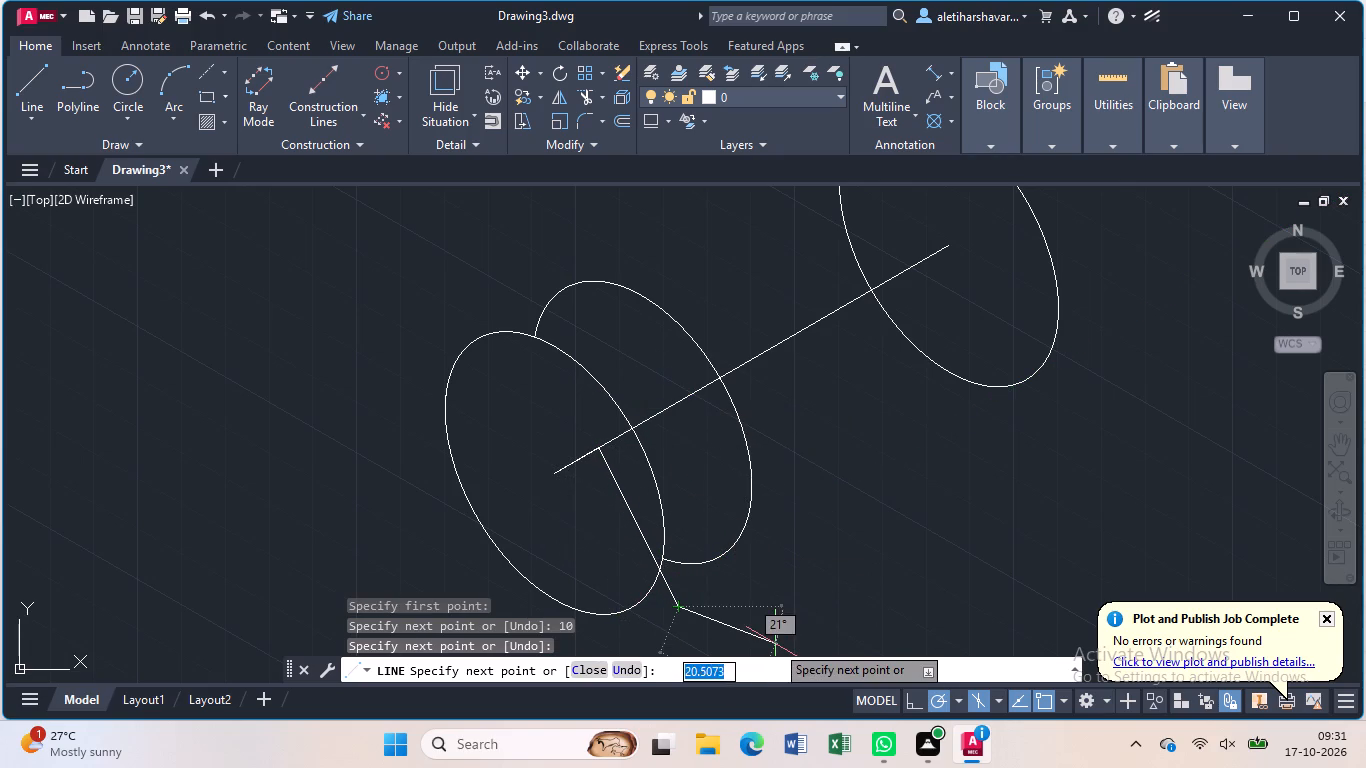
key(Escape)
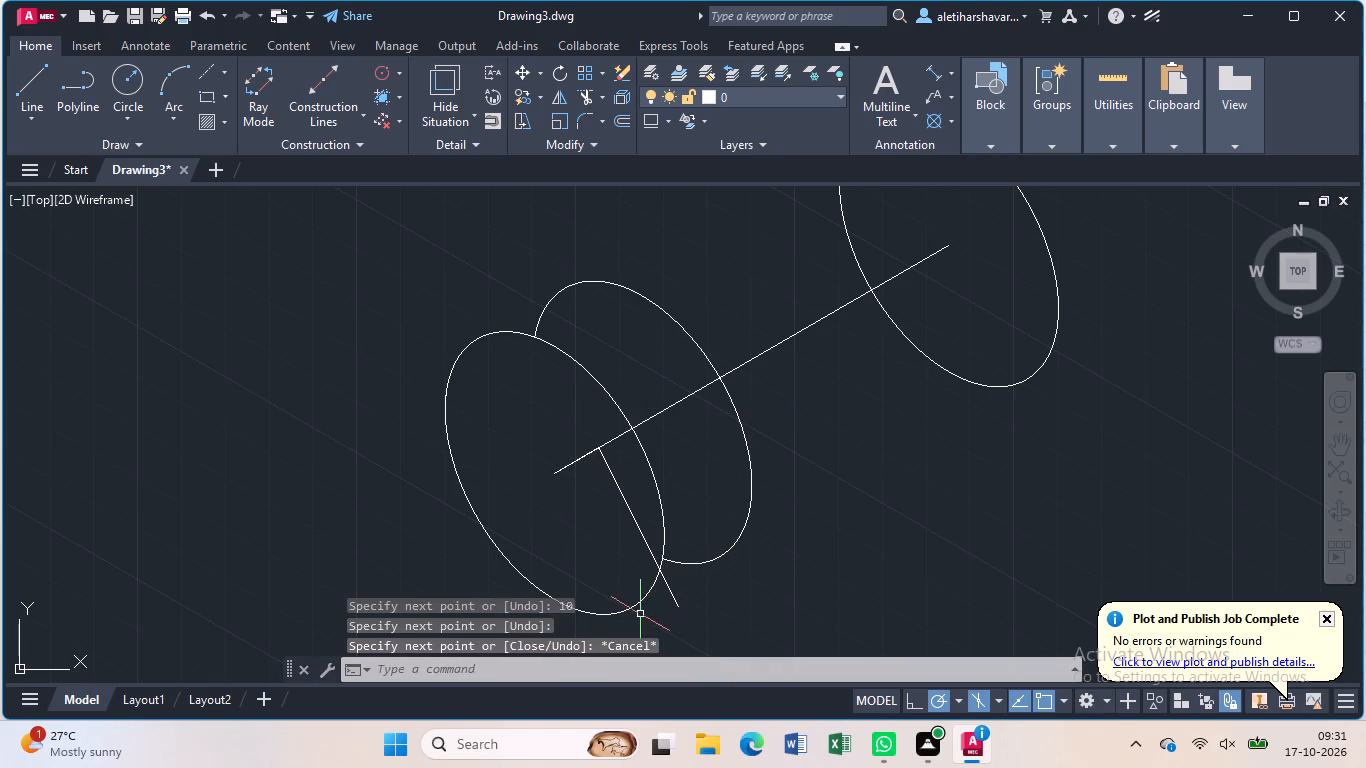
Copy the first isocircle from its center to the end of the 10-unit line.
click(626, 609)
text(co)
key(Return)
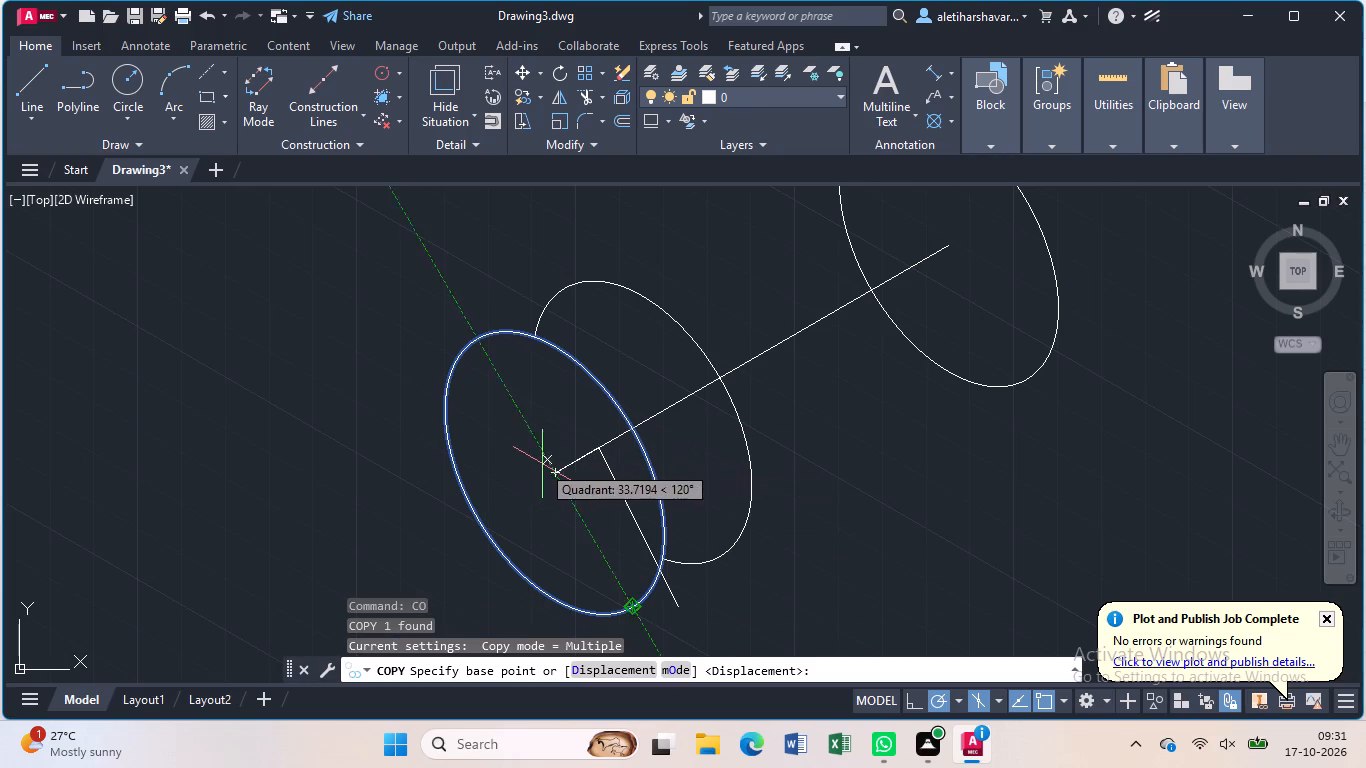
click(555, 469)
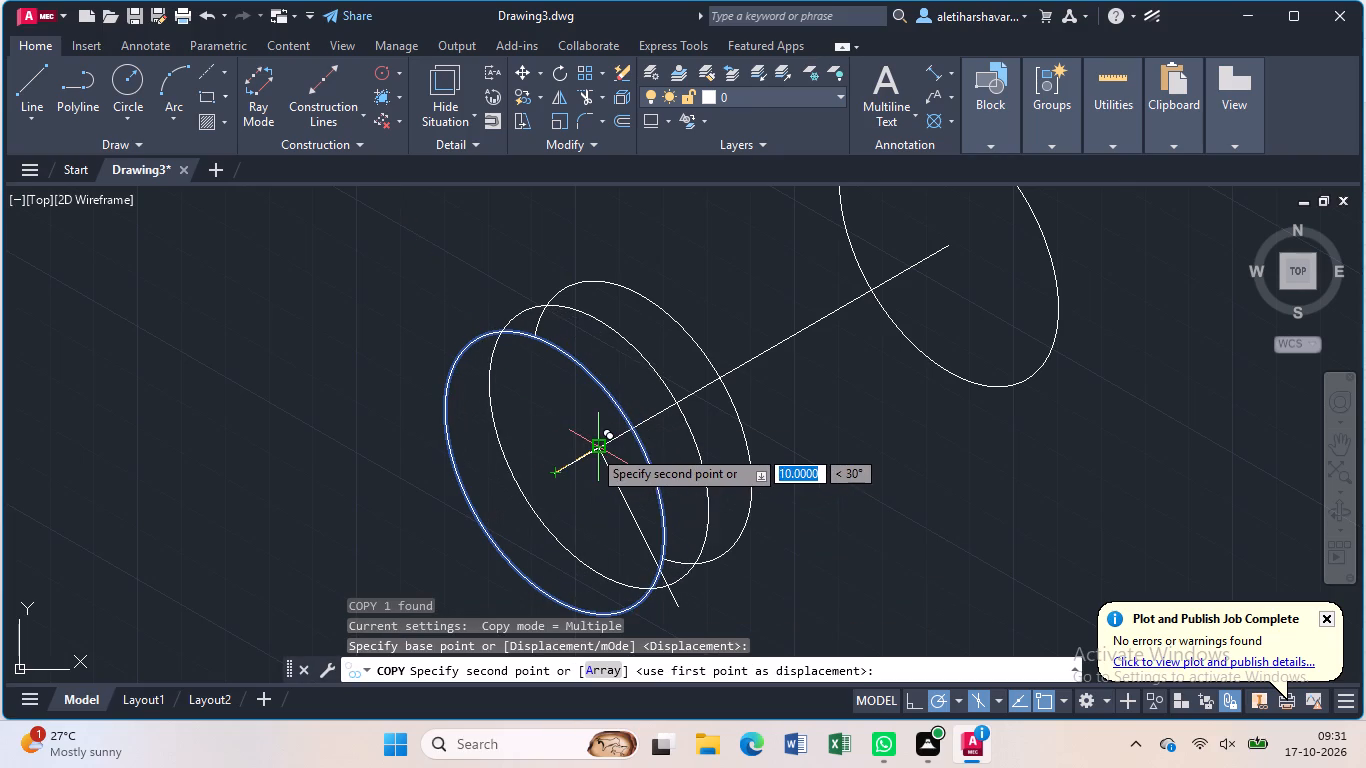
click(596, 448)
key(Escape)
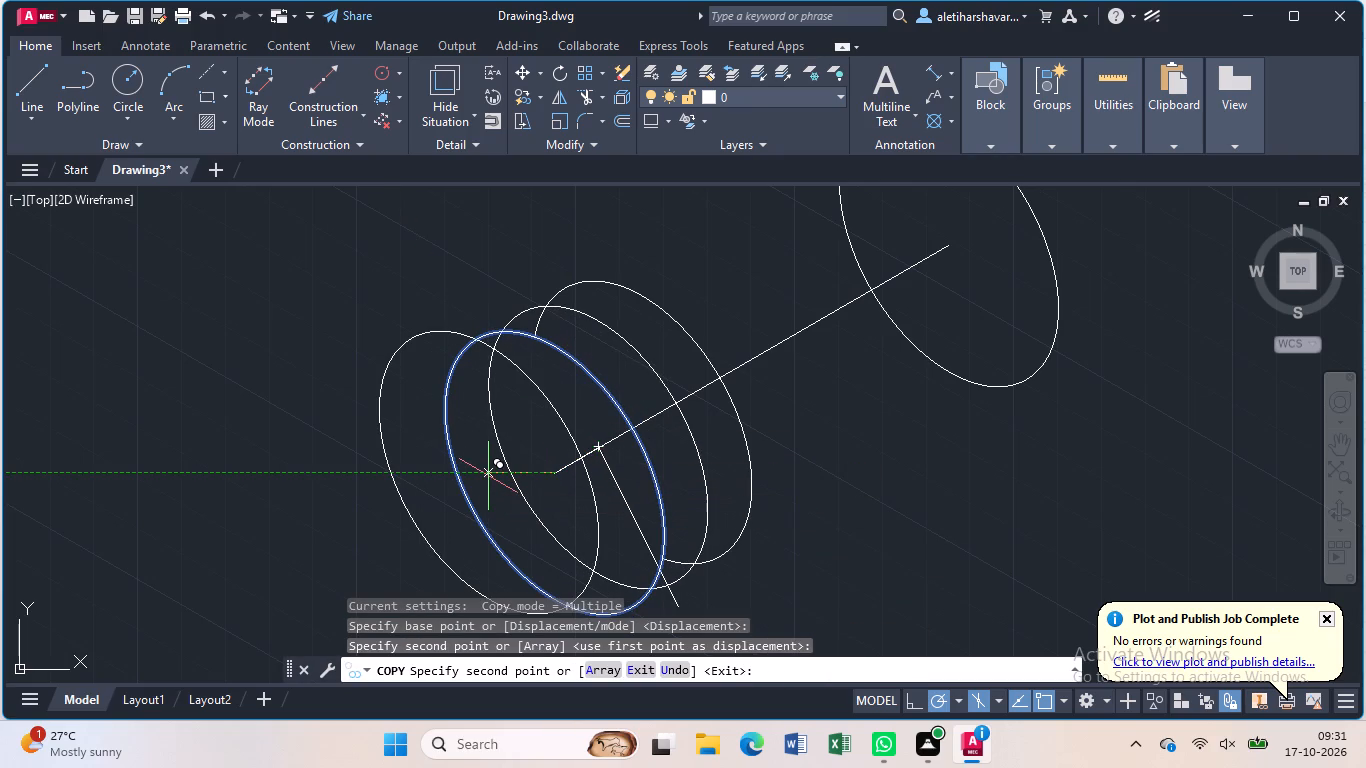
Trim the 10-unit isocircle copy inside the first isocircle and its lower arc up to the 20-unit copy.
text(tr)
key(Return)
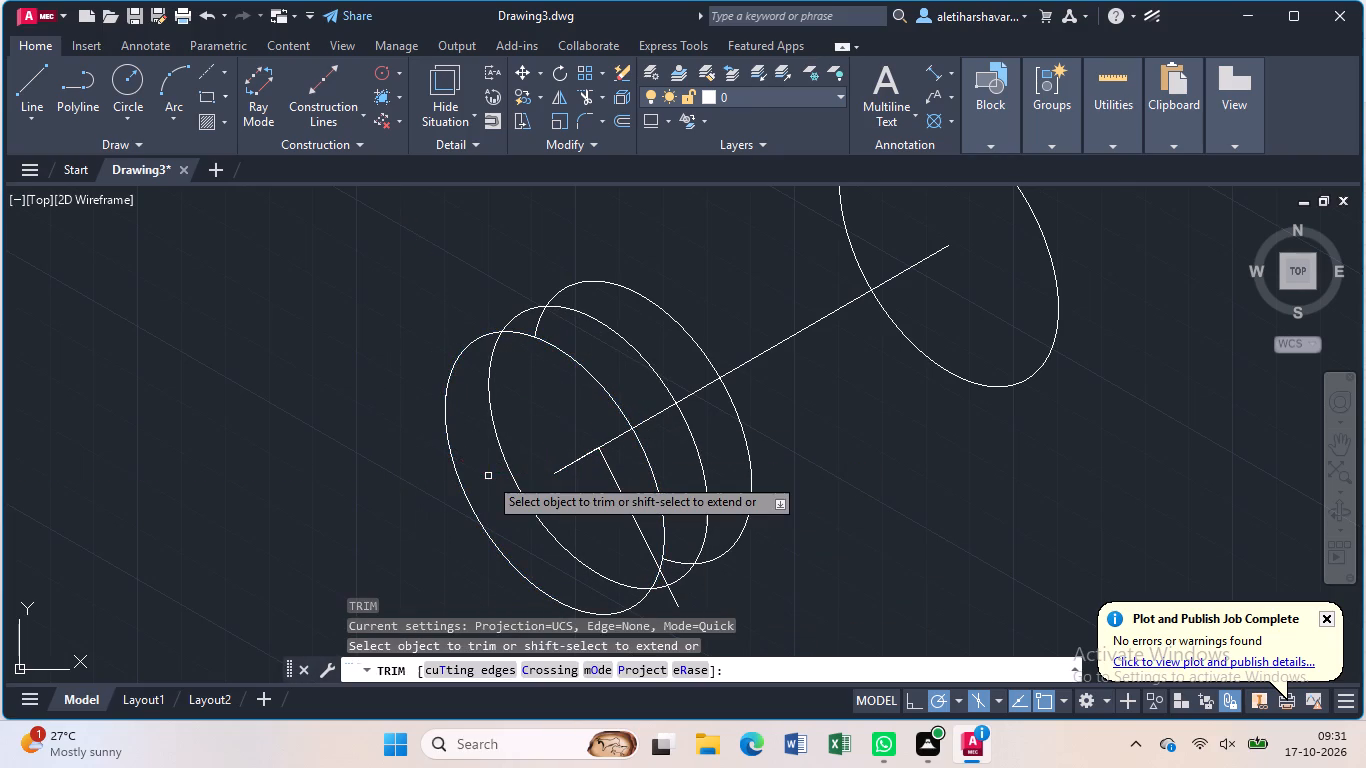
click(607, 581)
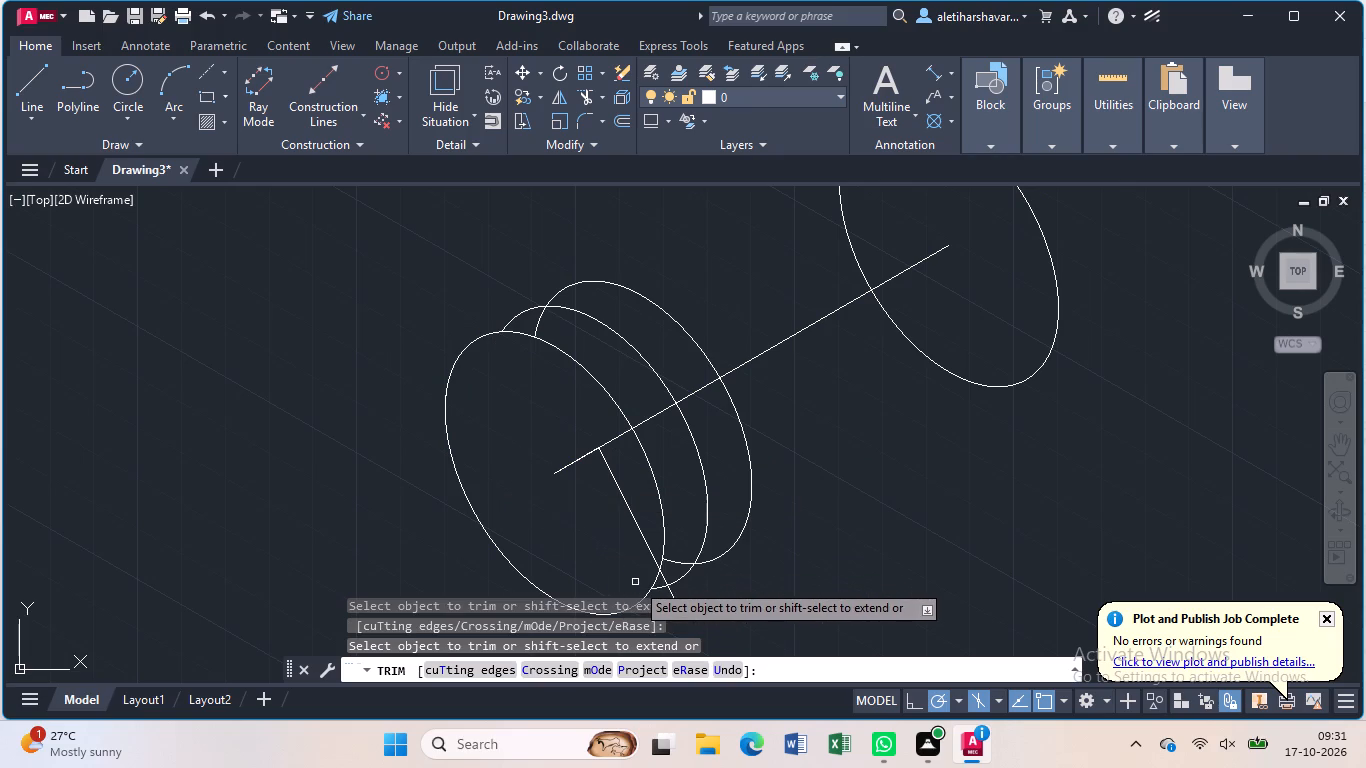
click(664, 589)
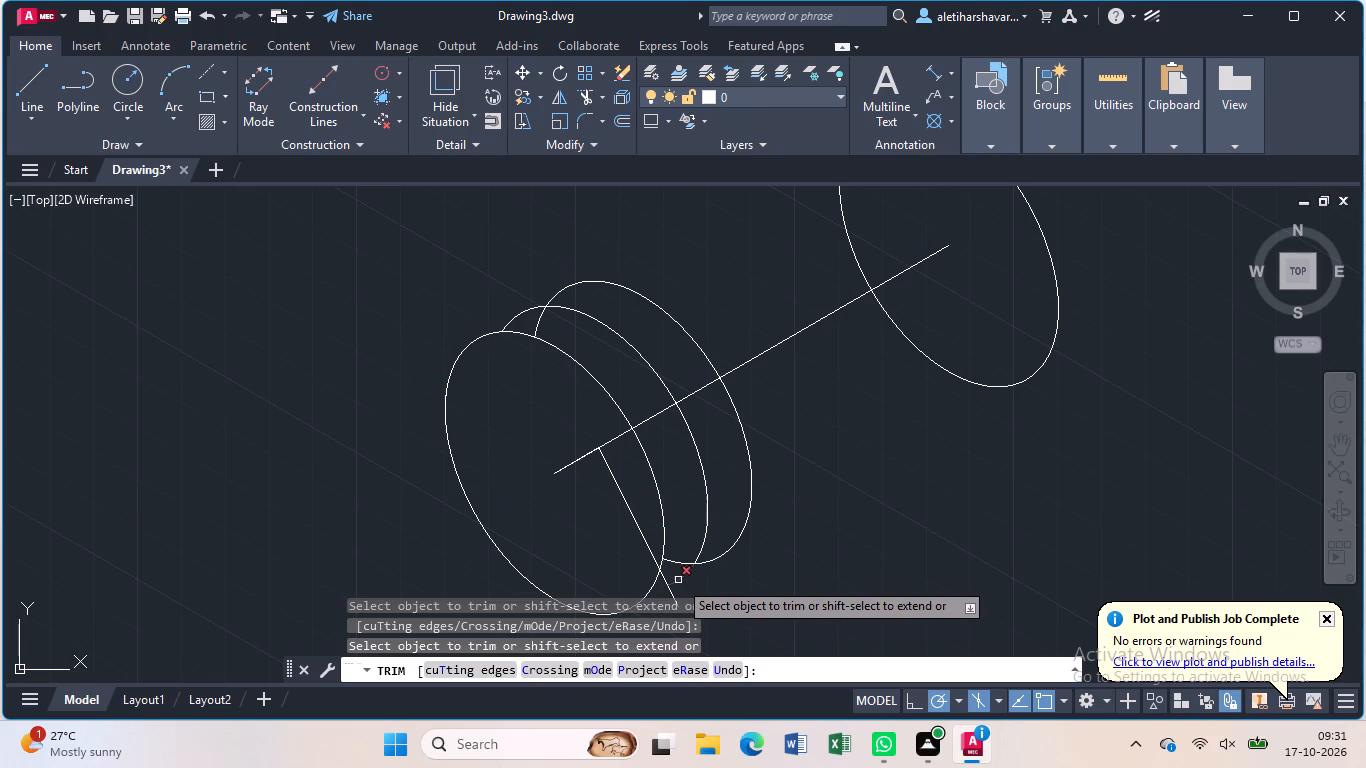
click(679, 582)
Trim away the freehand segment sloping down from the end of the 10-unit line.
click(674, 594)
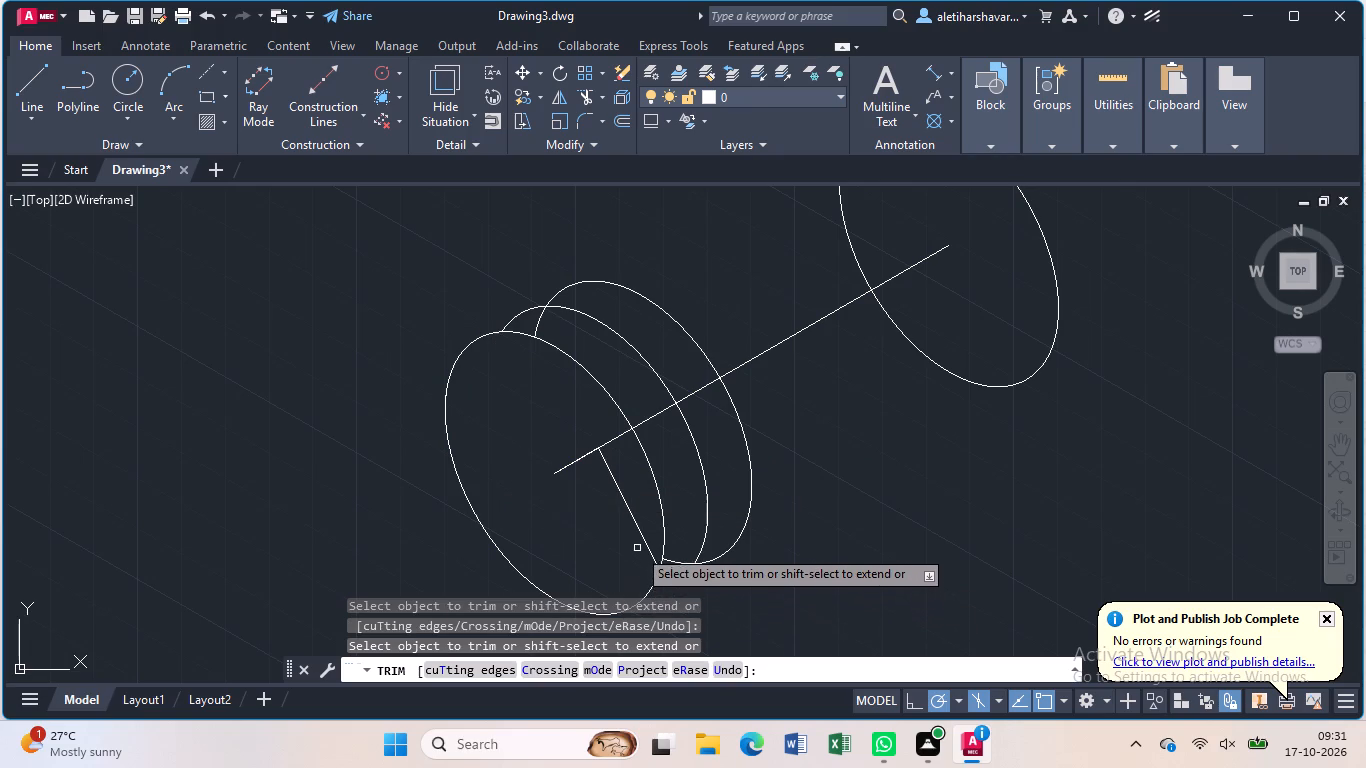
click(639, 535)
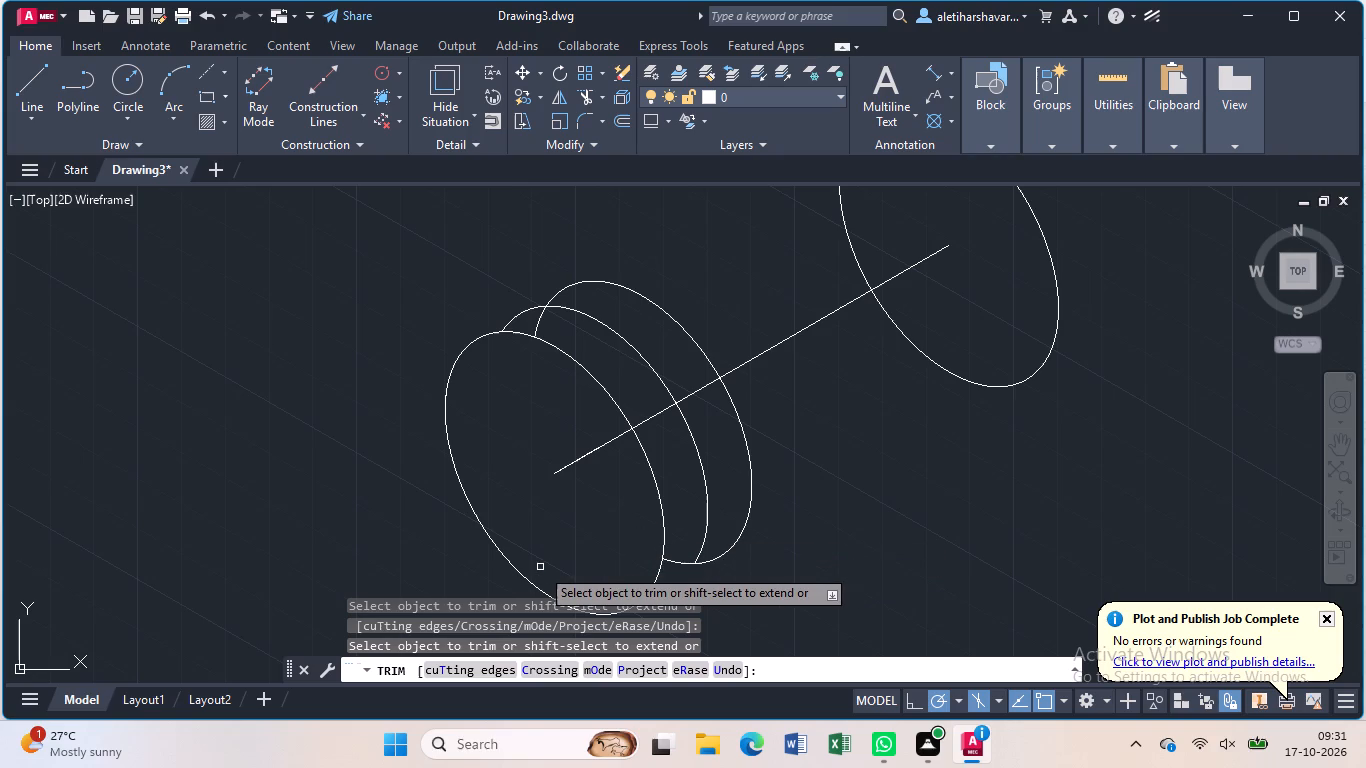
key(Escape)
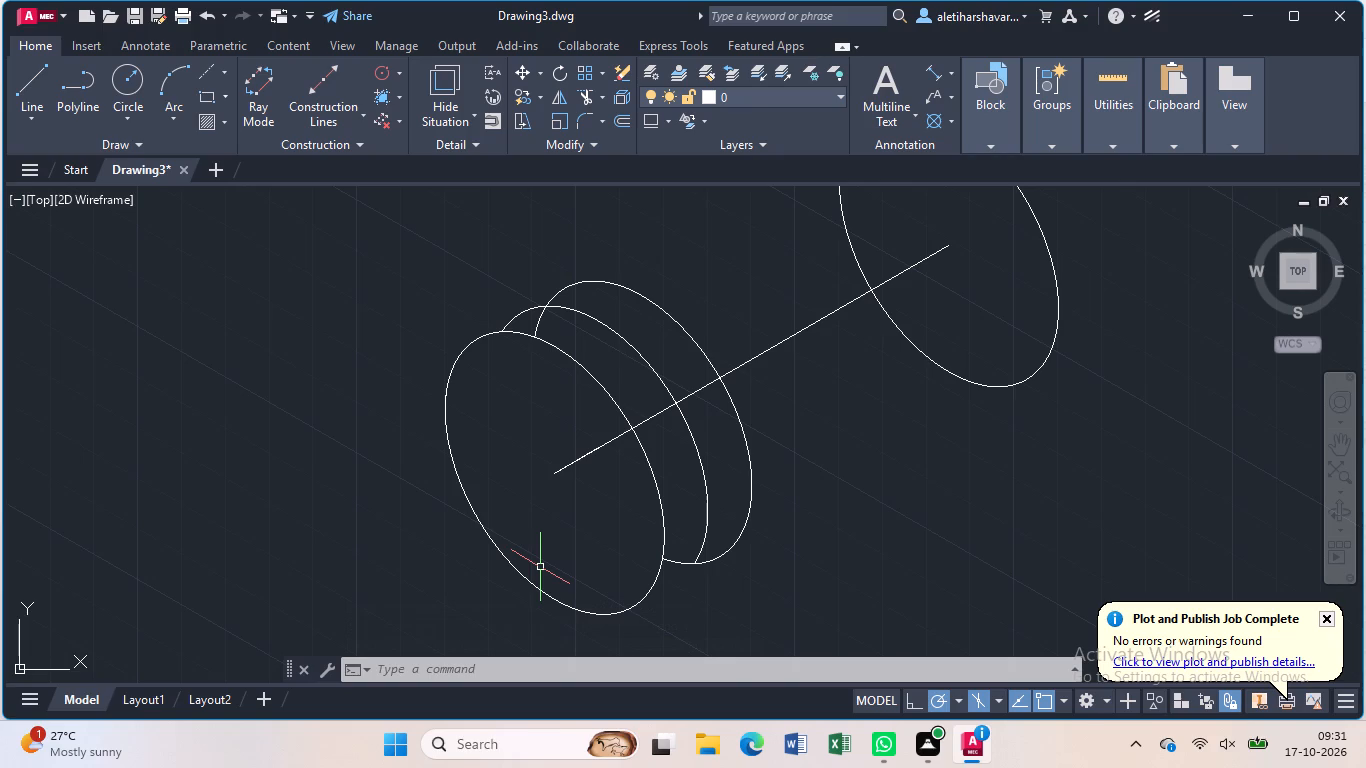
Draw a vertical line about 29 units long upward from the first isocircle's center.
key(l)
key(Return)
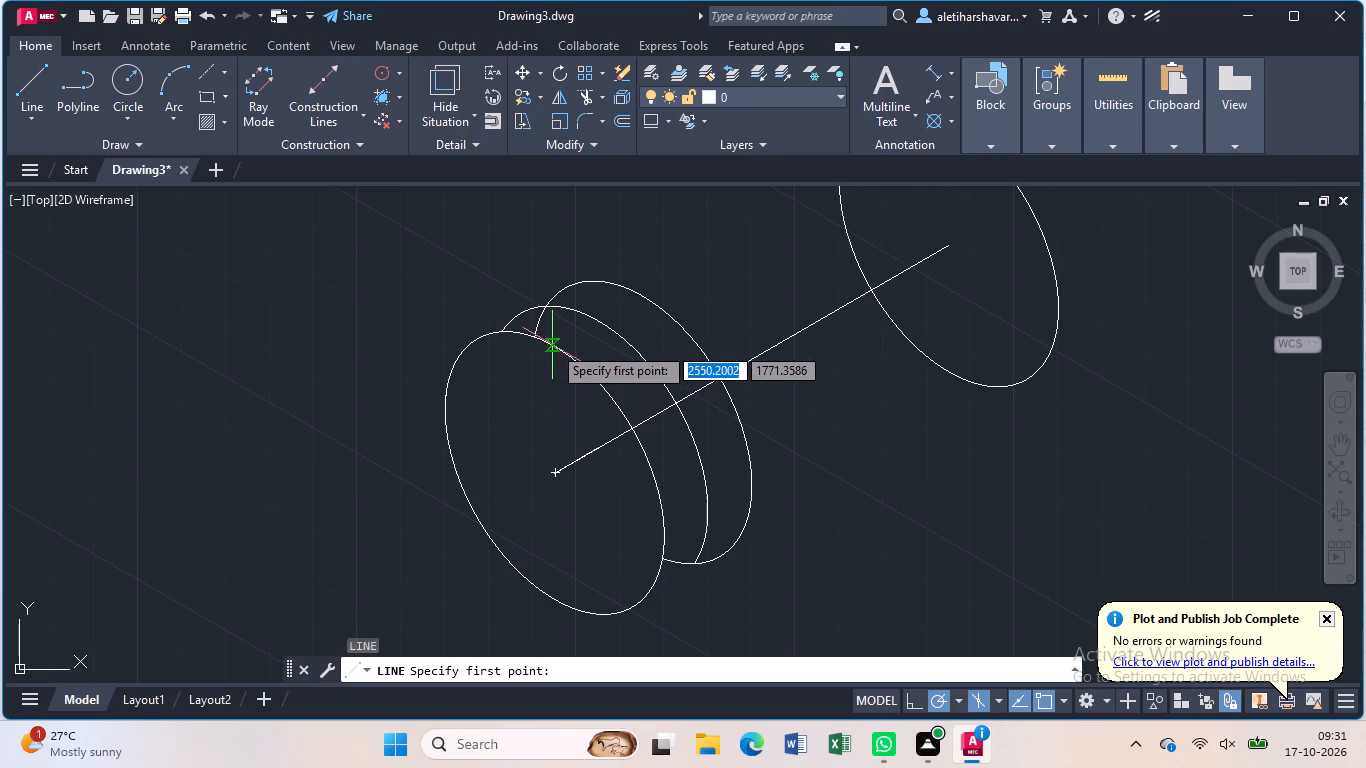
click(552, 474)
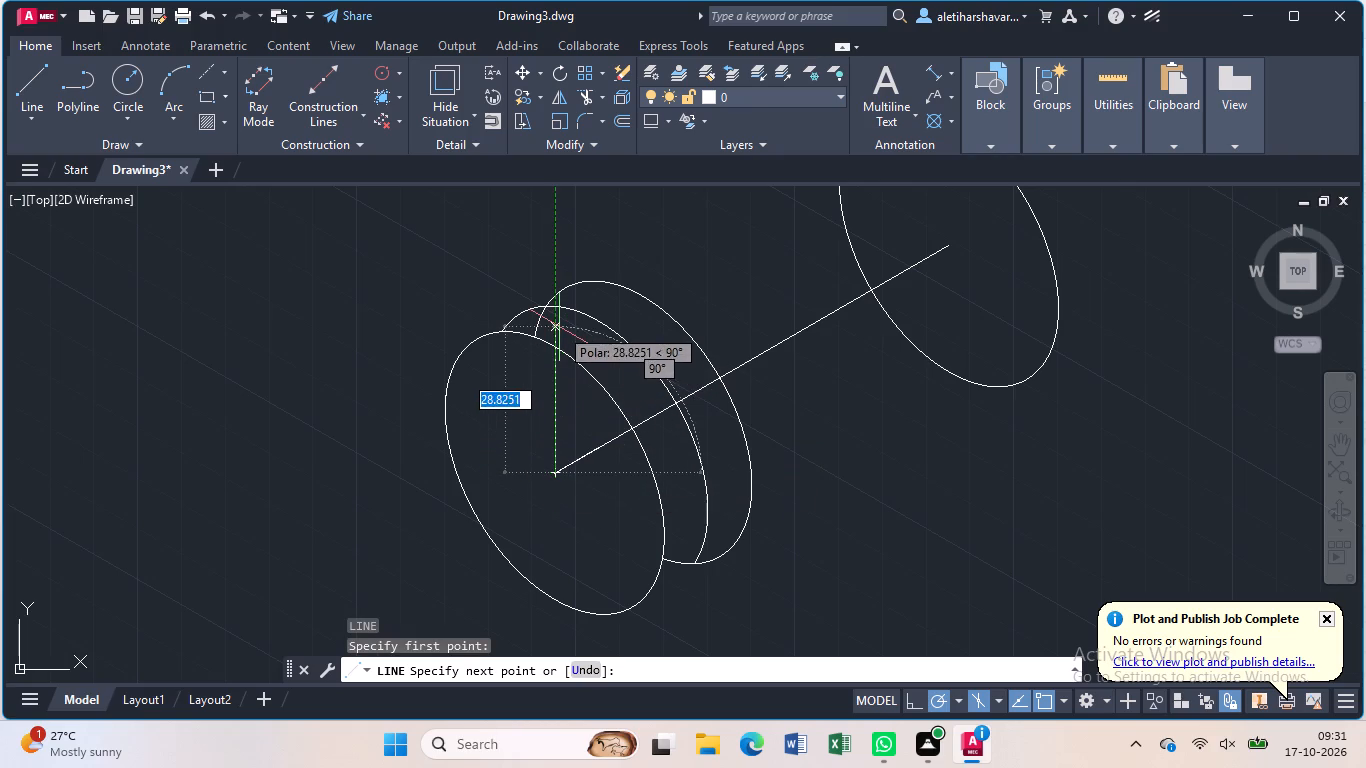
click(558, 326)
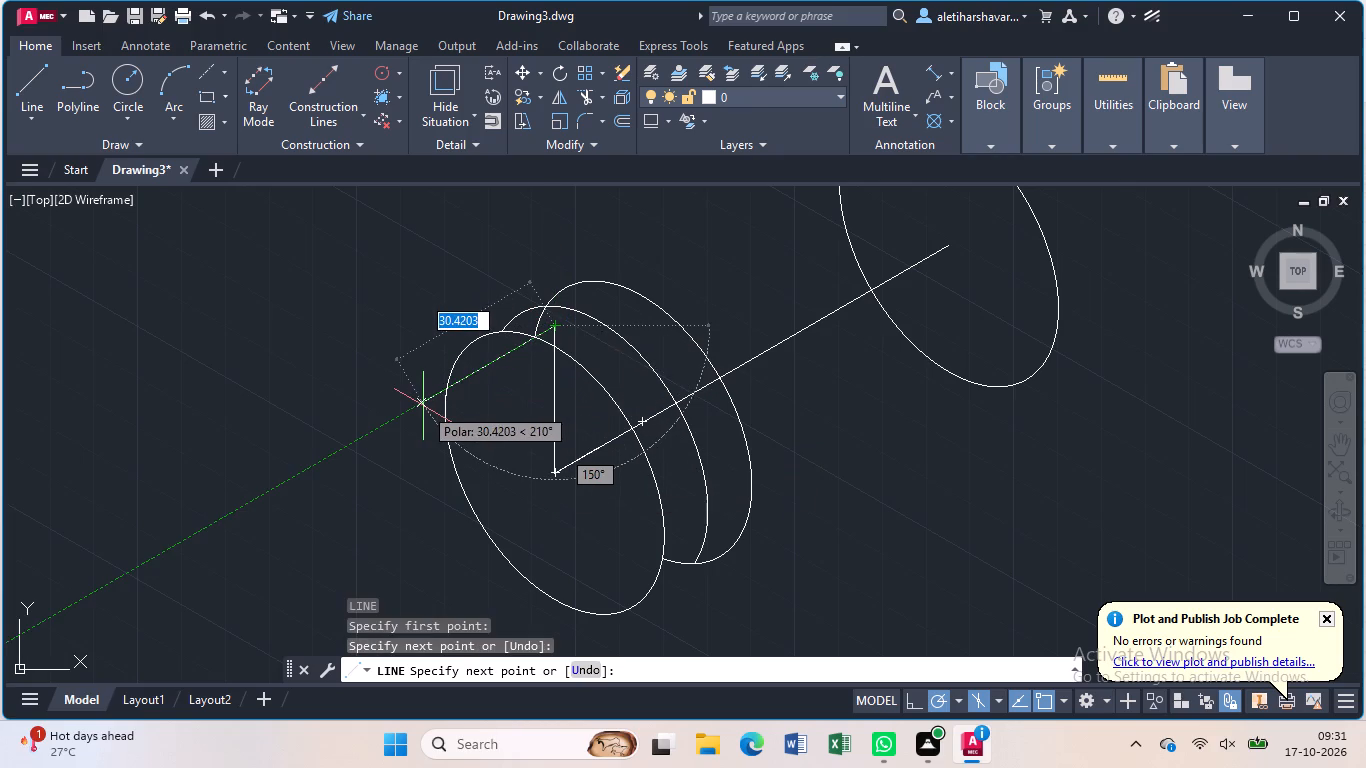
key(Escape)
Trim the part of the vertical line that extends above the first isocircle.
text(tr)
key(Return)
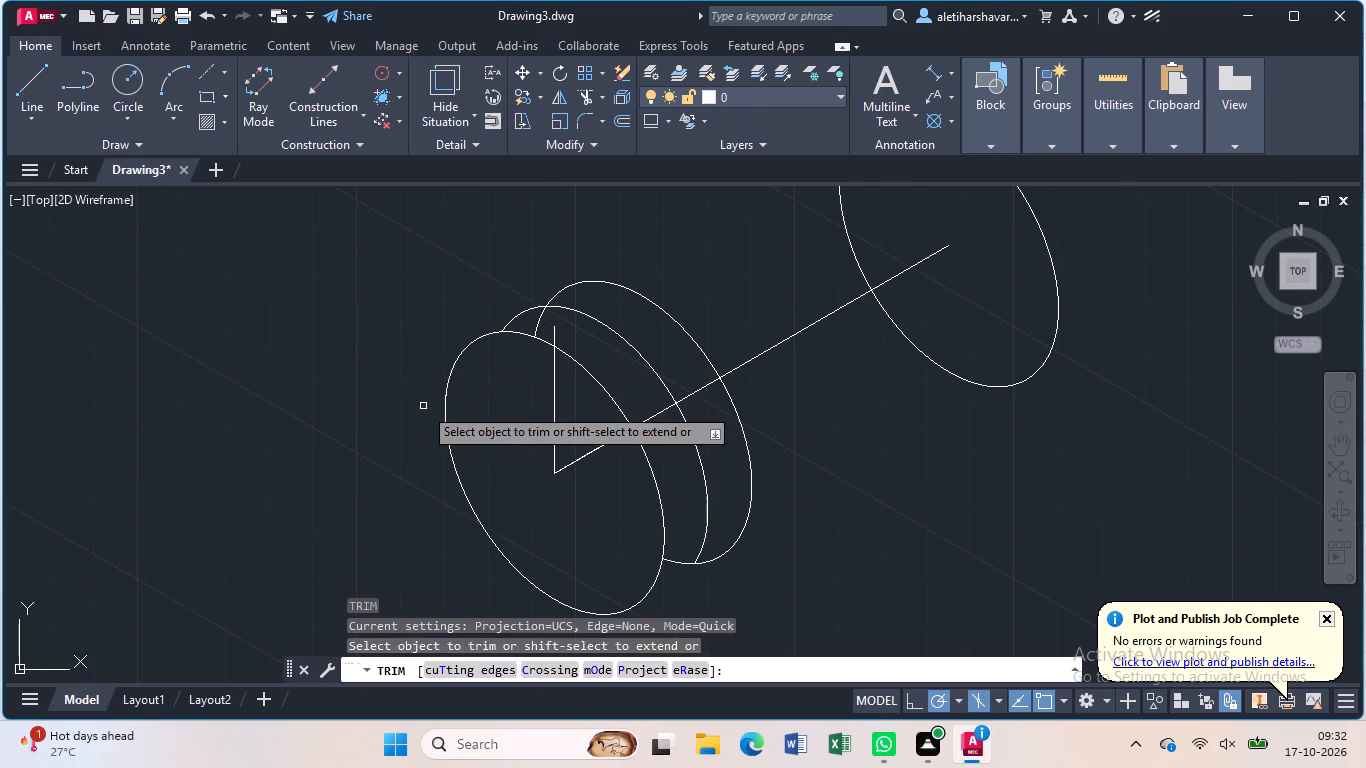
click(552, 337)
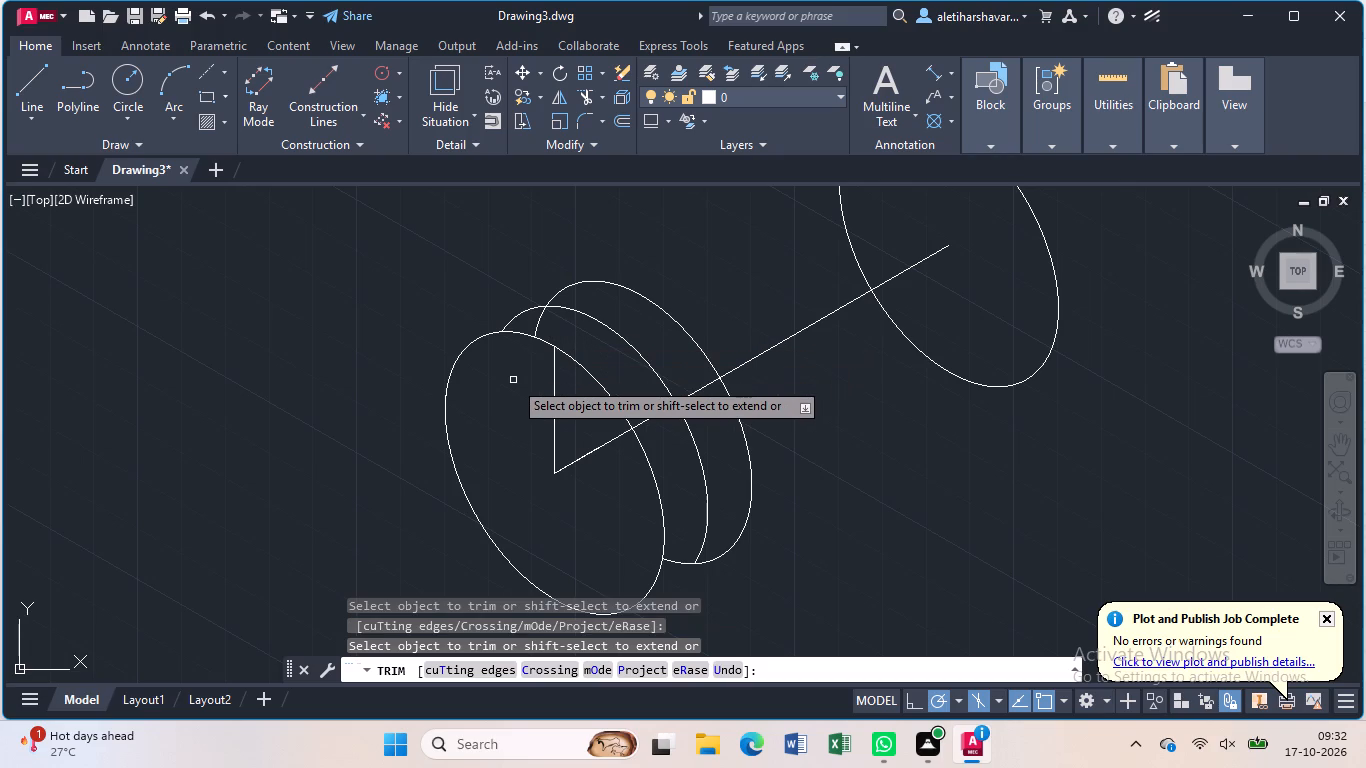
key(Escape)
Draw a line 10 units straight down from the top end of the vertical line in the first isocircle.
key(l)
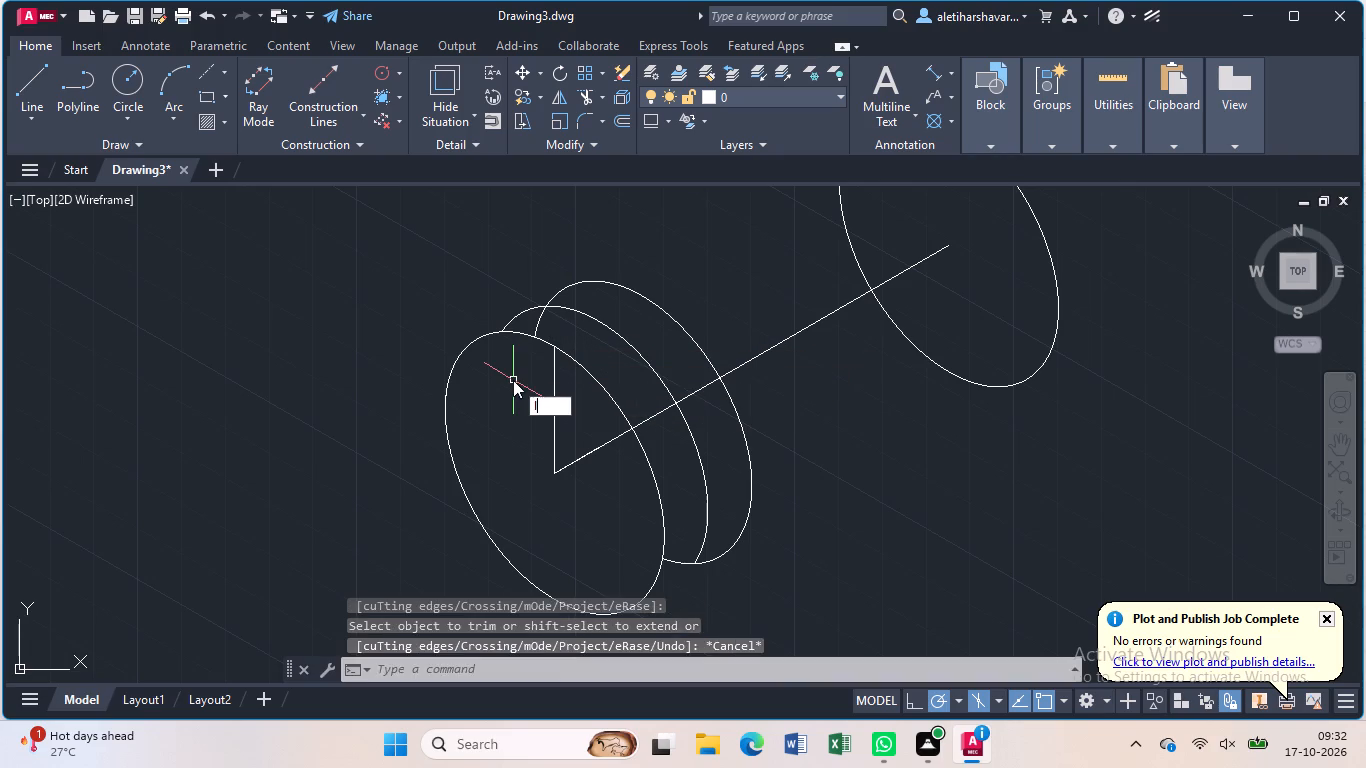
key(Return)
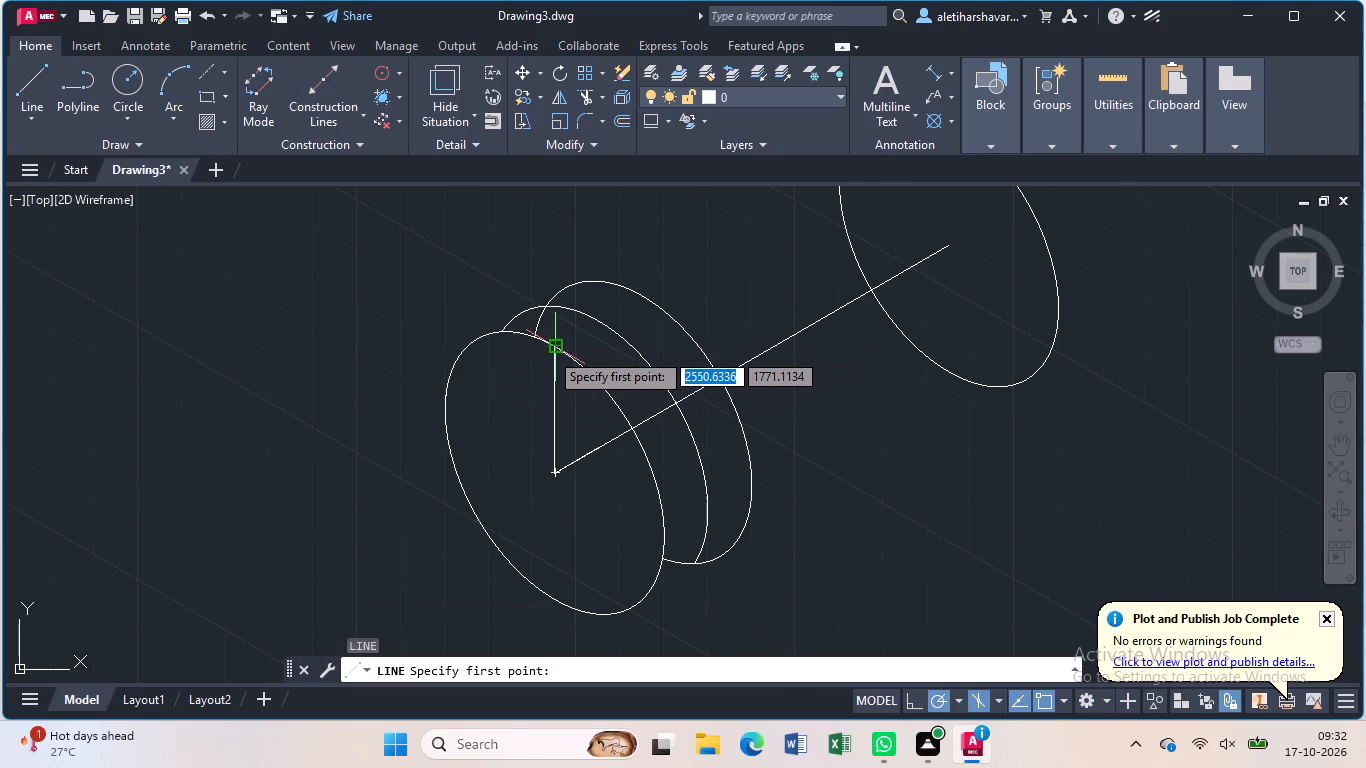
click(551, 349)
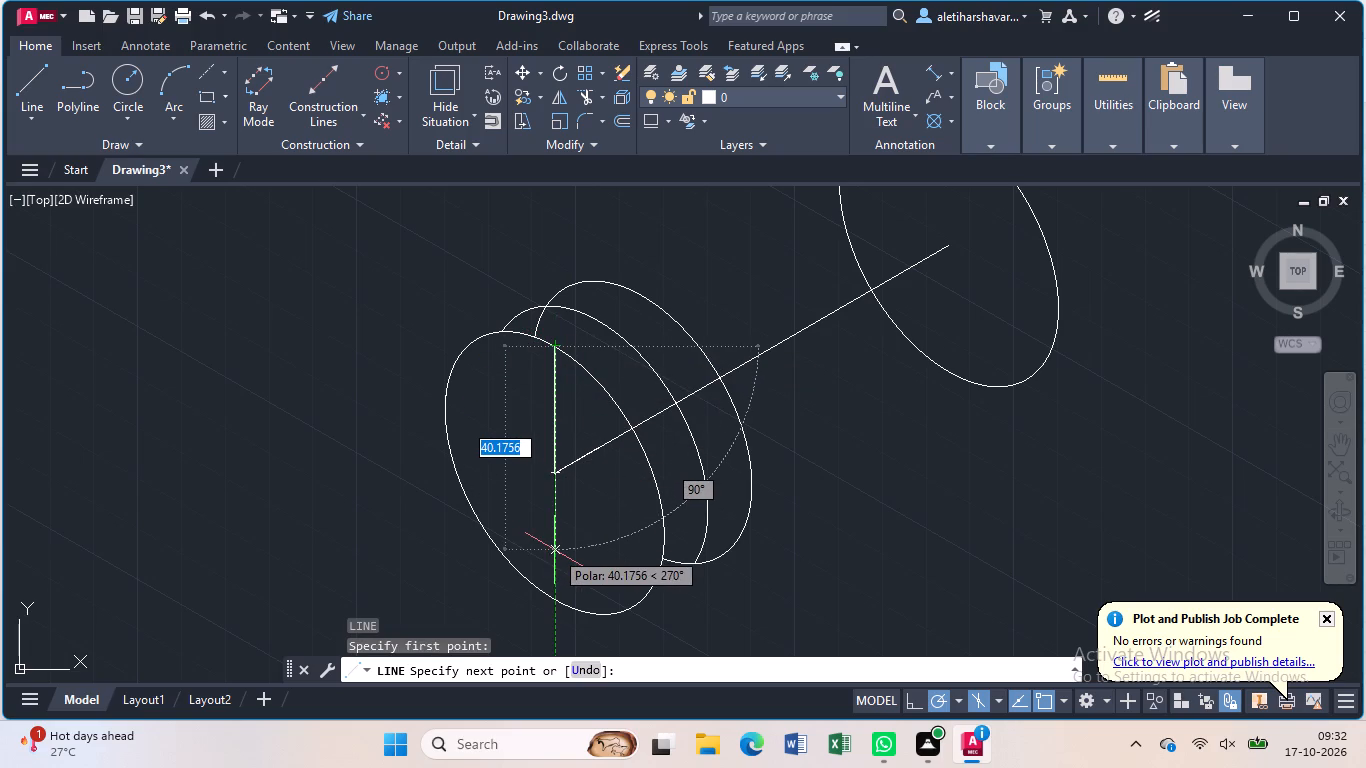
text(10)
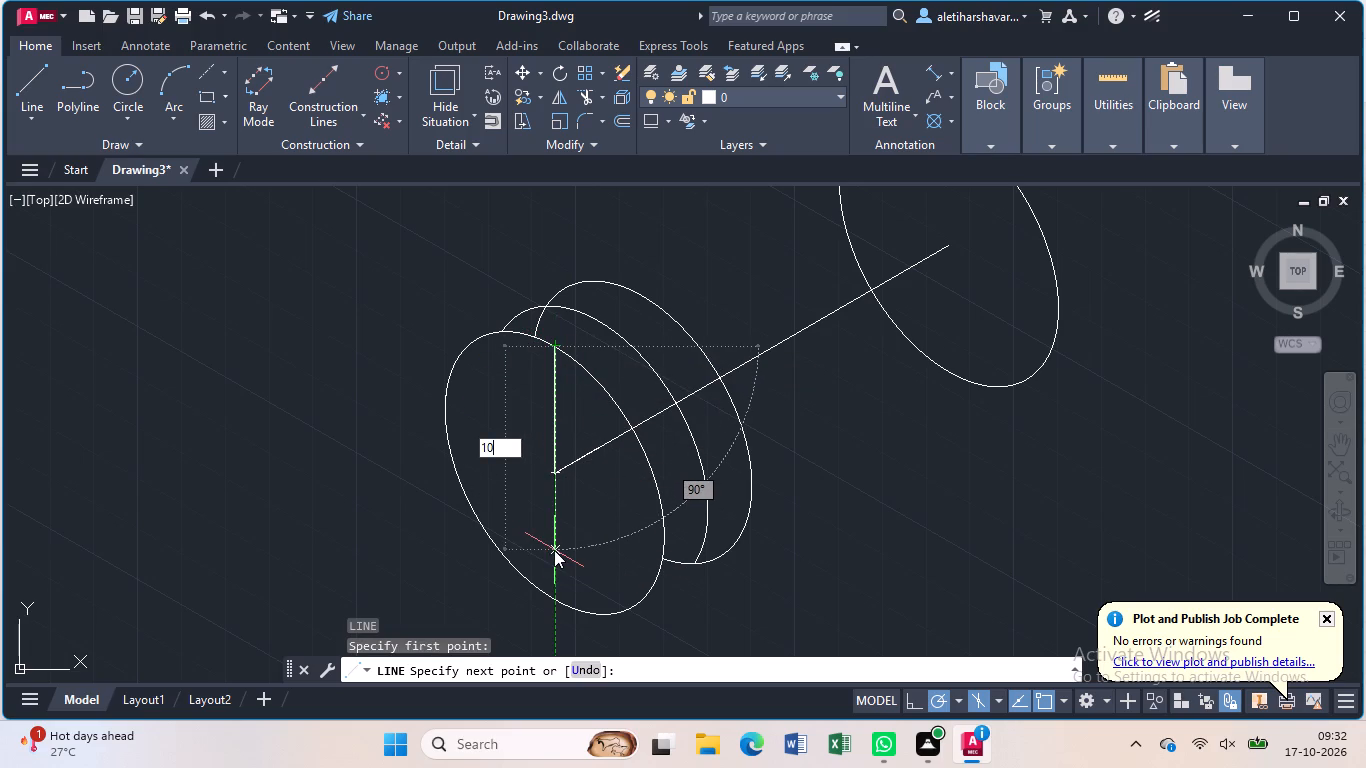
key(Return)
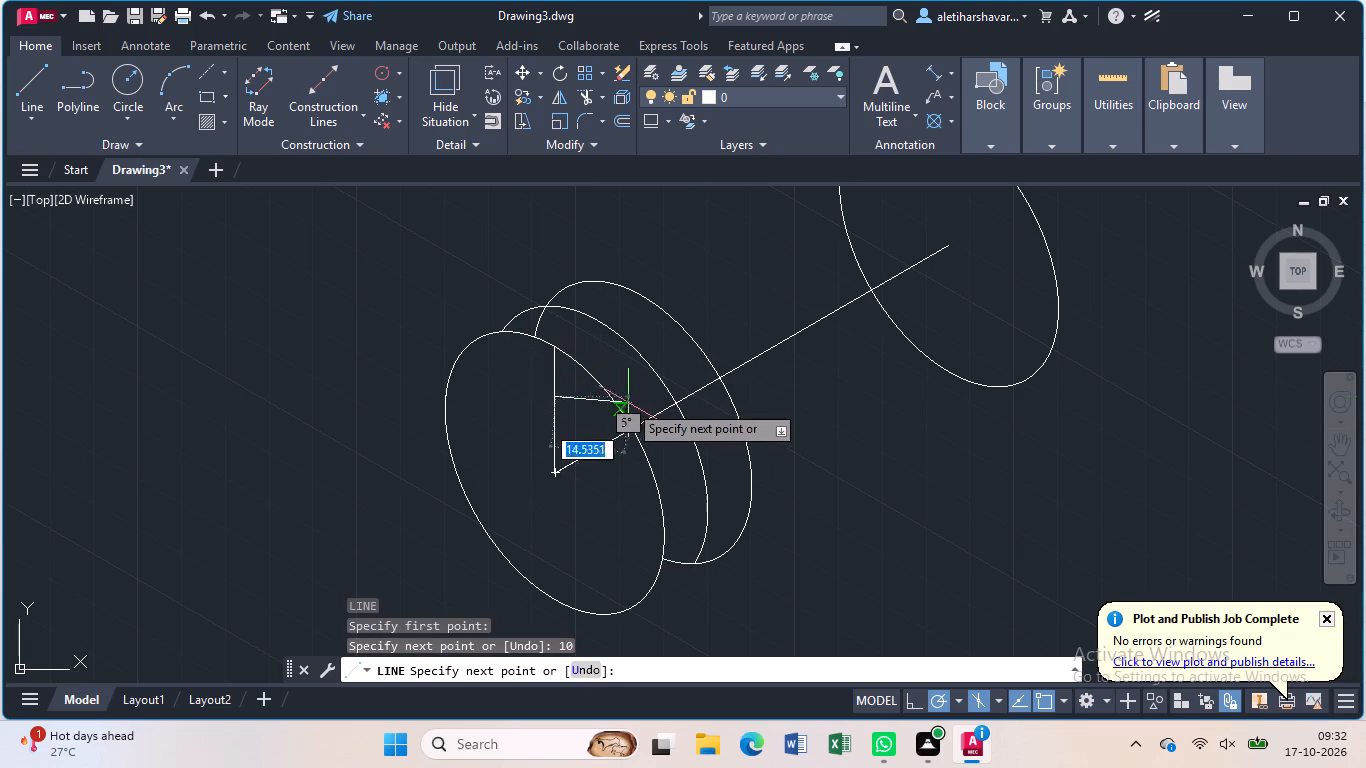
Continue the line about 25 units at 330°, then back up along the same slope past the first isocircle's opposite edge.
click(666, 458)
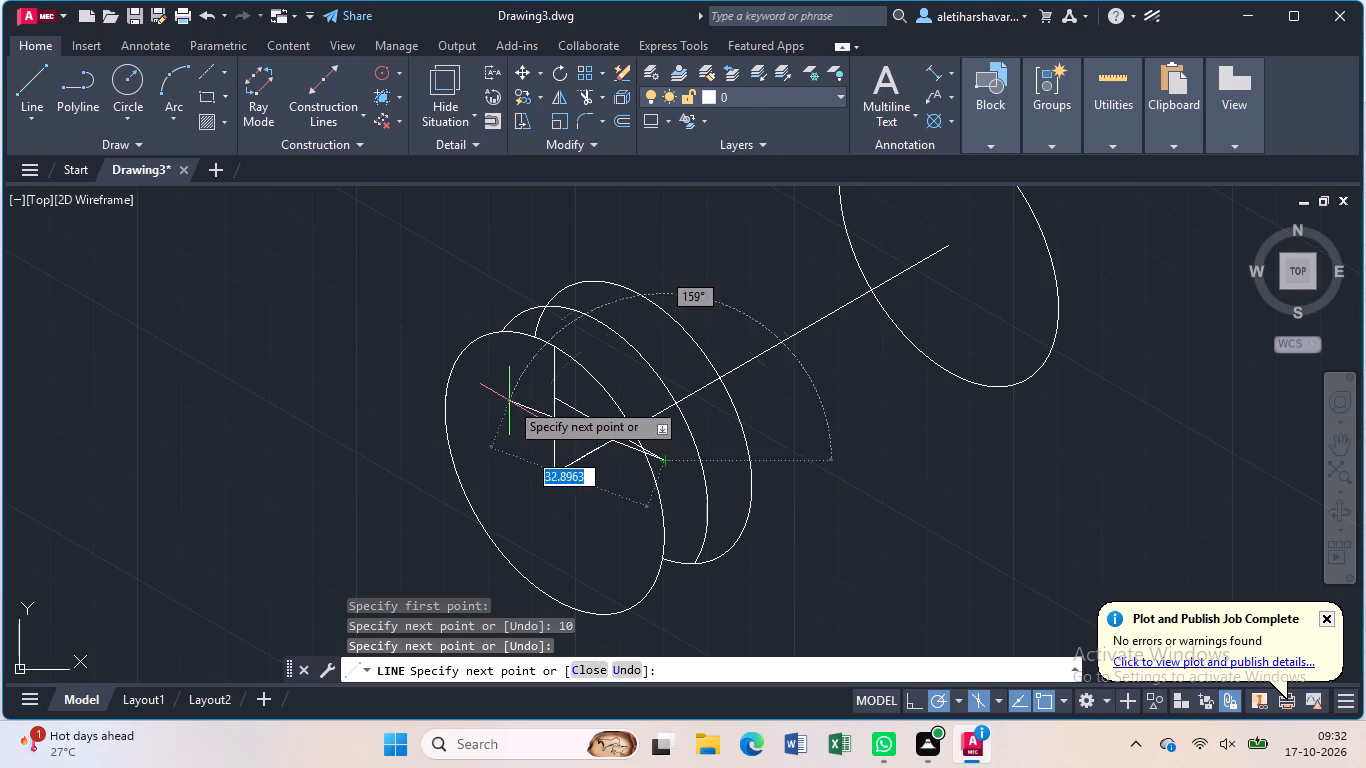
drag(423, 325, 400, 338)
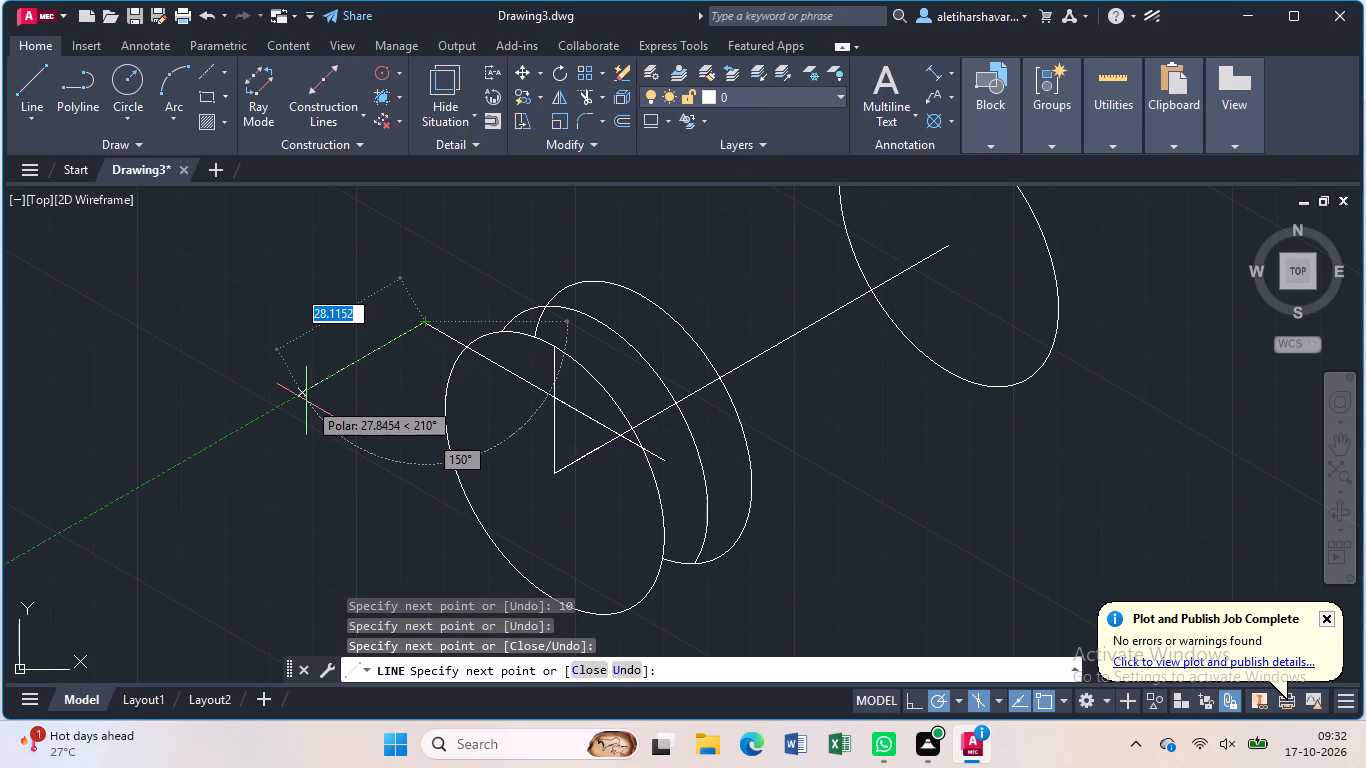
key(Escape)
Trim away the first isocircle's upper arc and the part of the vertical line above the sloping line.
text(tr)
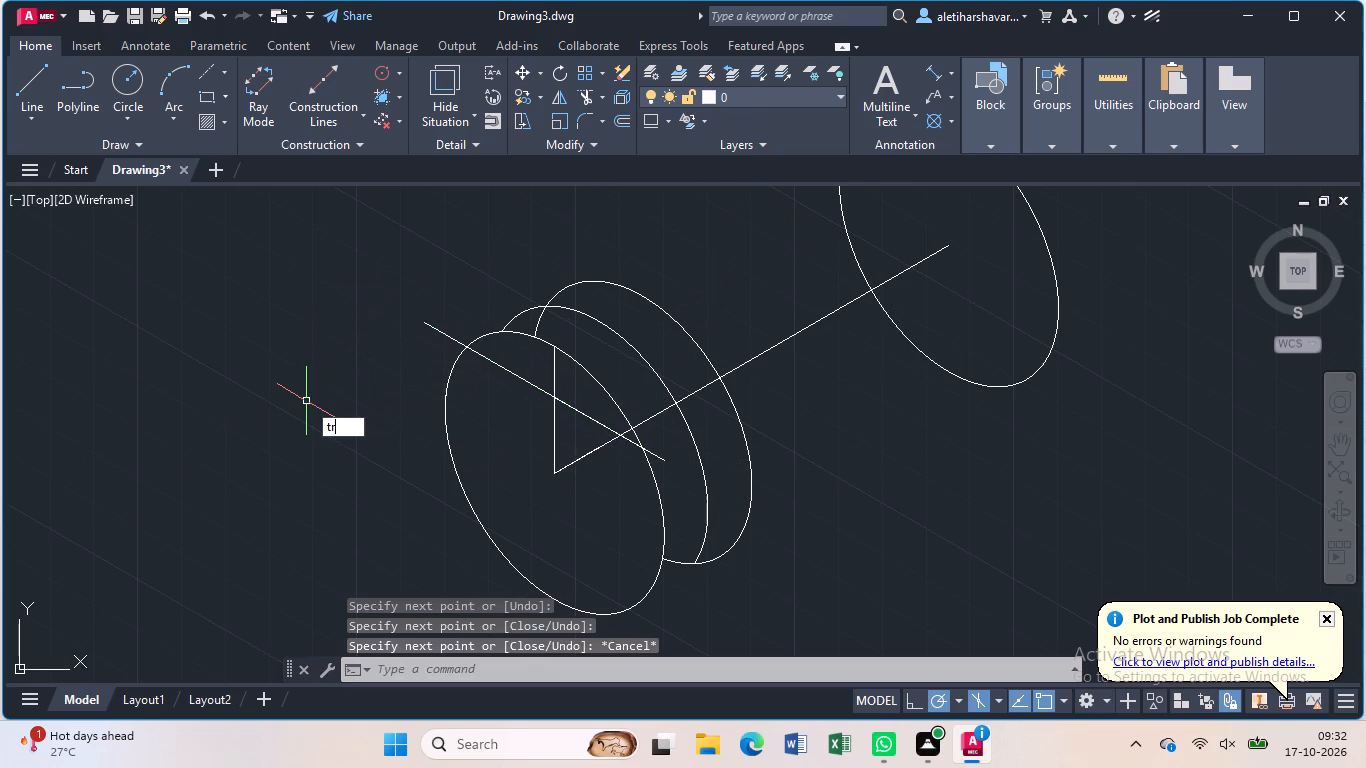
key(Return)
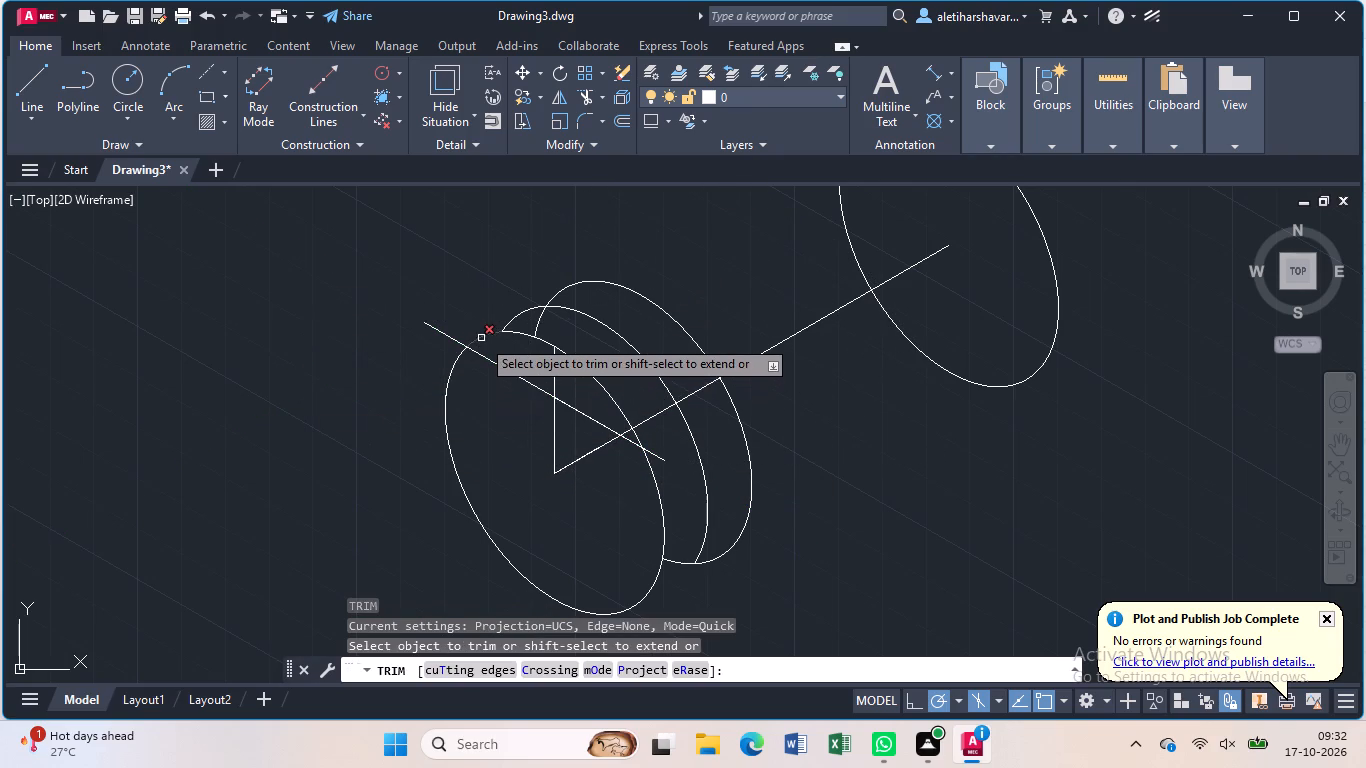
click(481, 337)
click(517, 333)
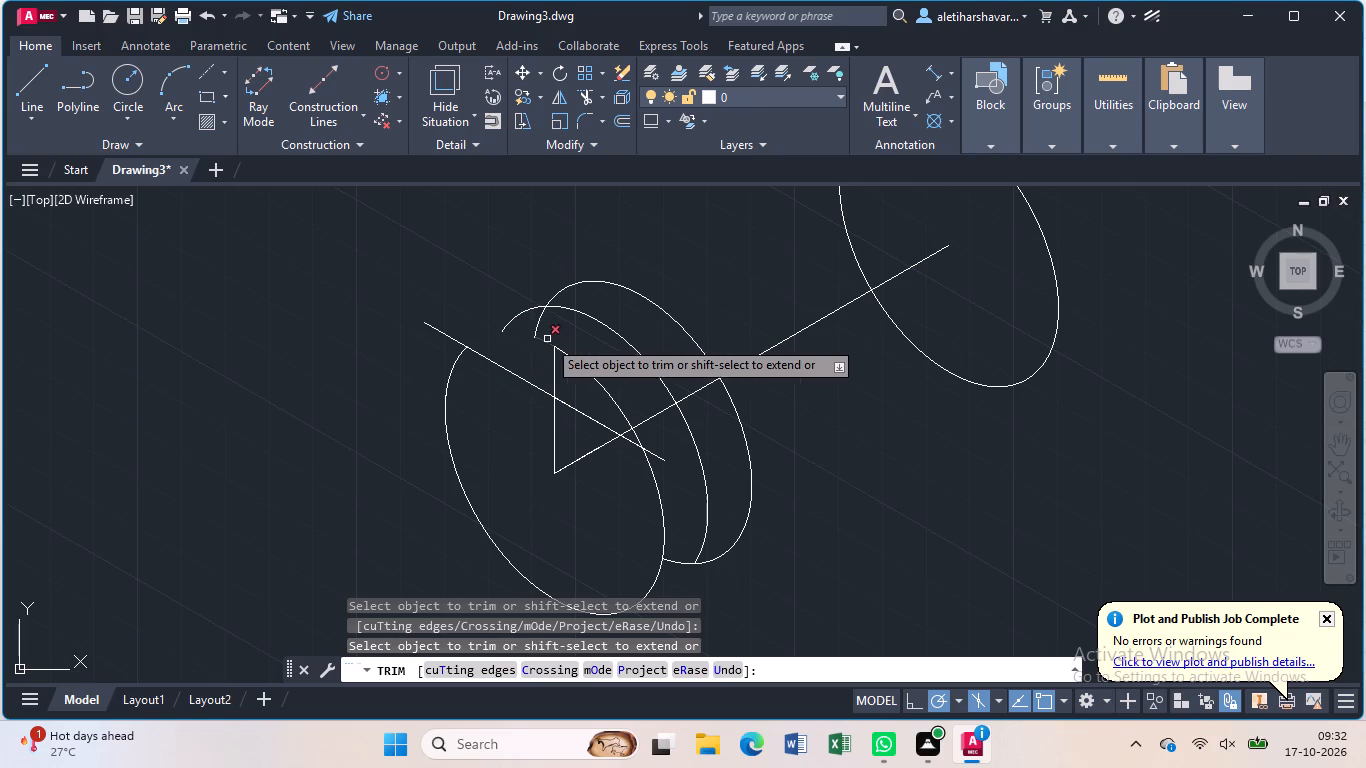
double_click(555, 344)
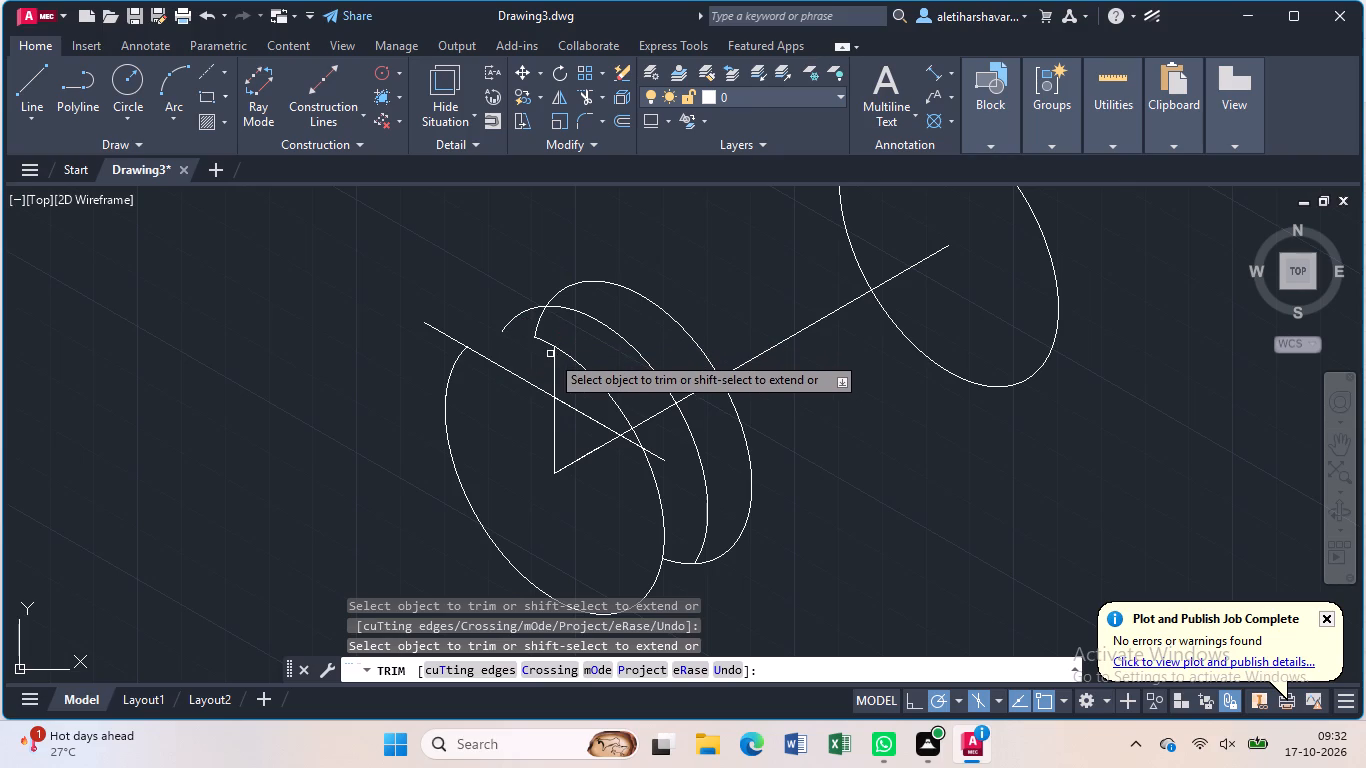
click(552, 357)
click(551, 347)
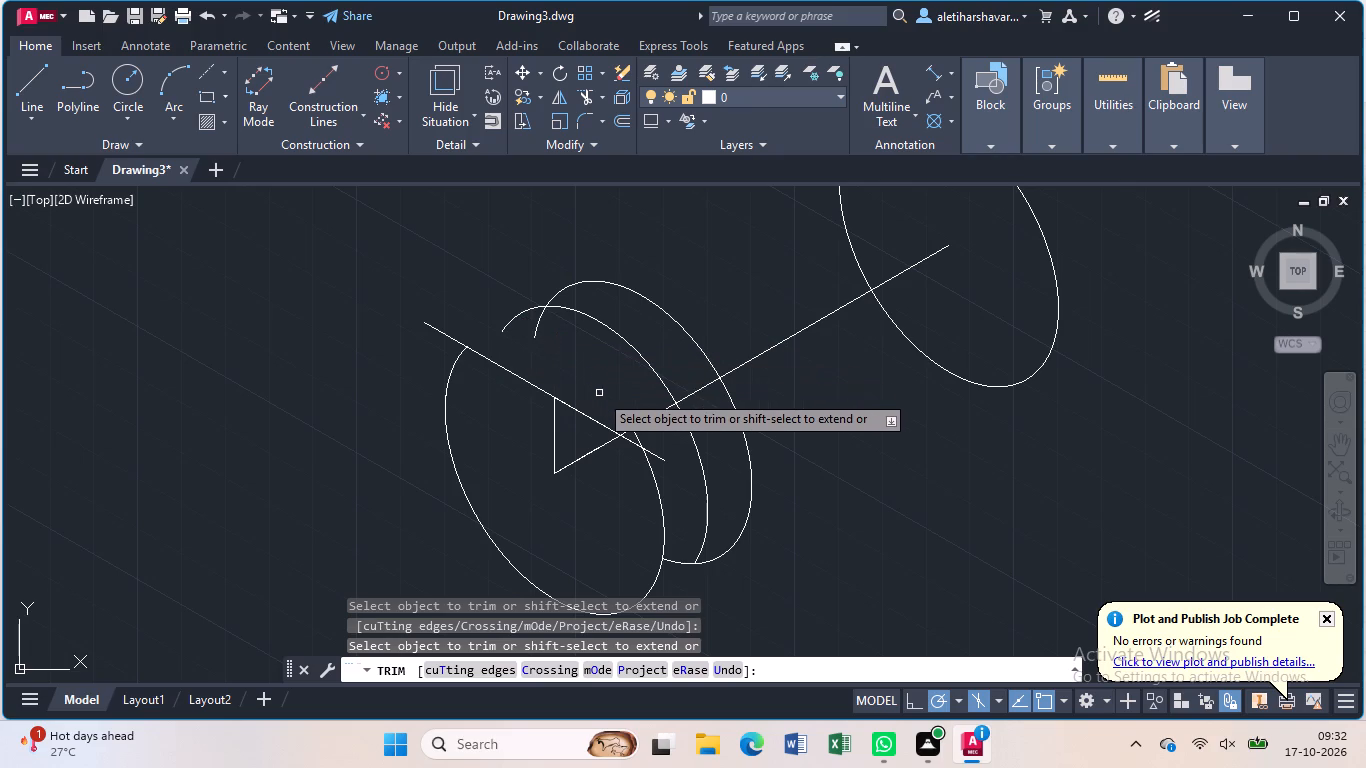
click(637, 437)
Trim both ends of the sloping line that overhang the first isocircle.
click(663, 457)
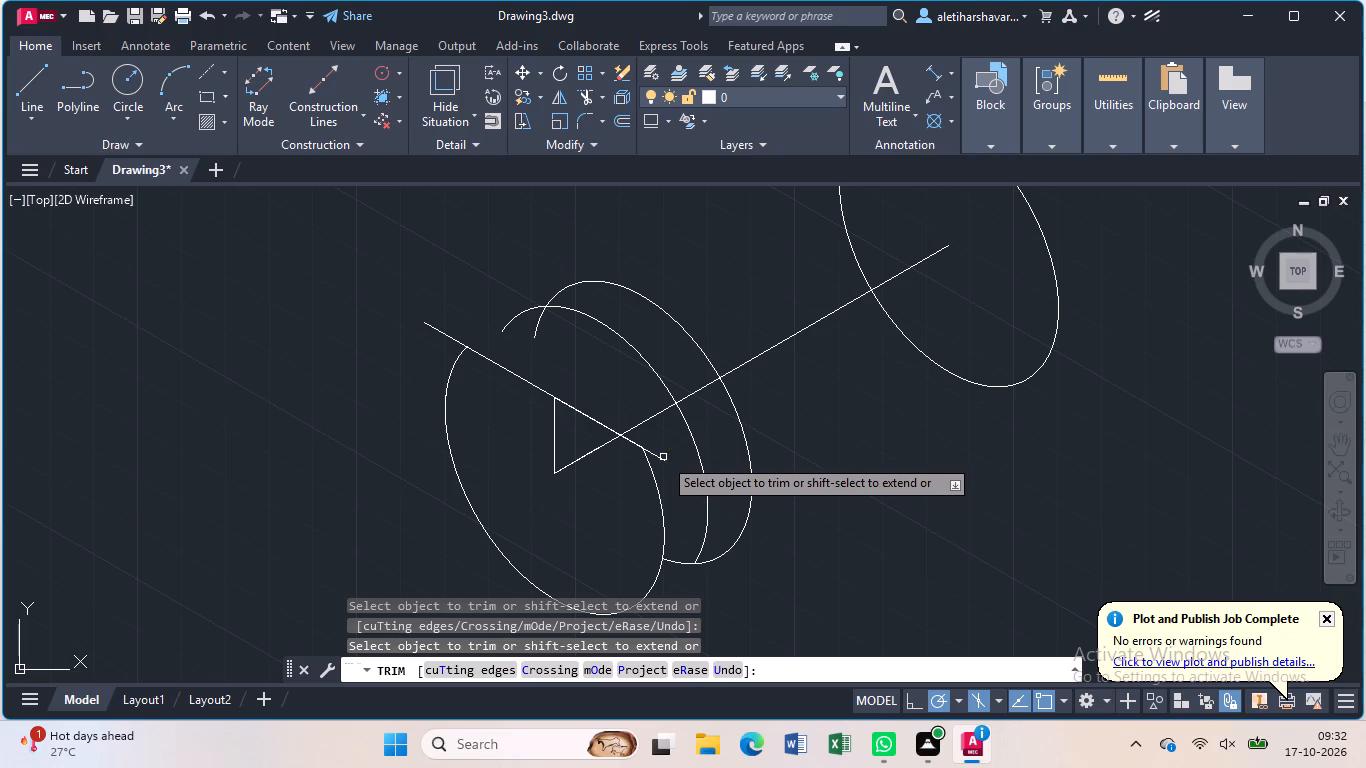
click(662, 462)
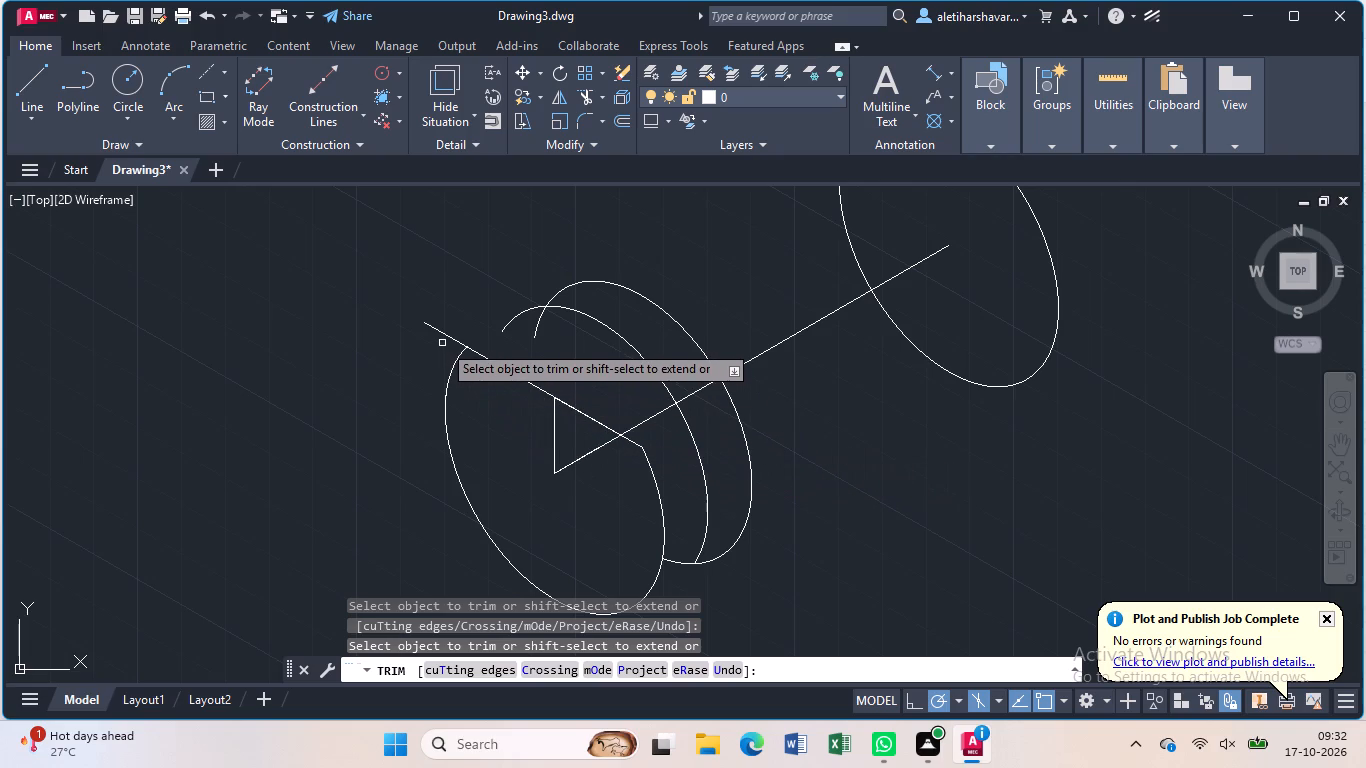
click(444, 337)
key(Escape)
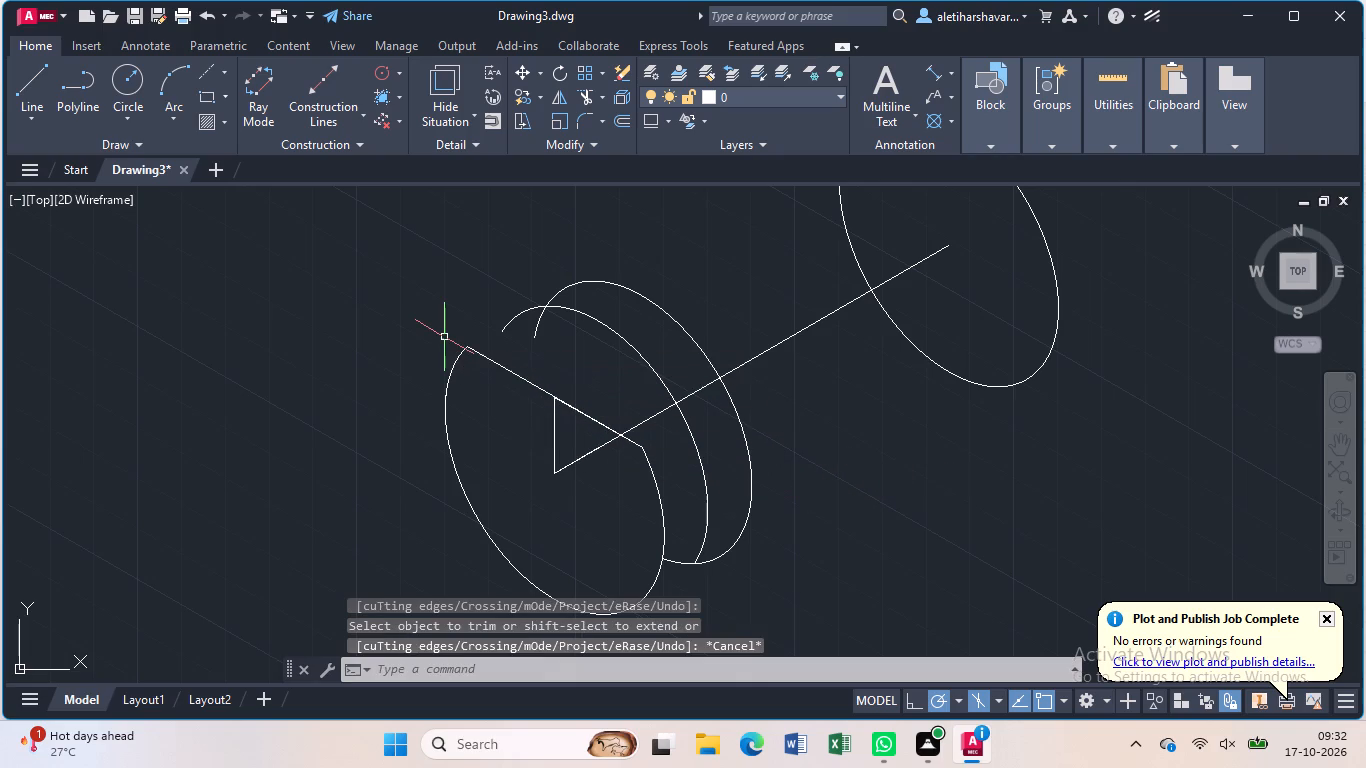
Extend the upper end of the 10-unit isocircle copy down to the sloping line.
key(e)
key(x)
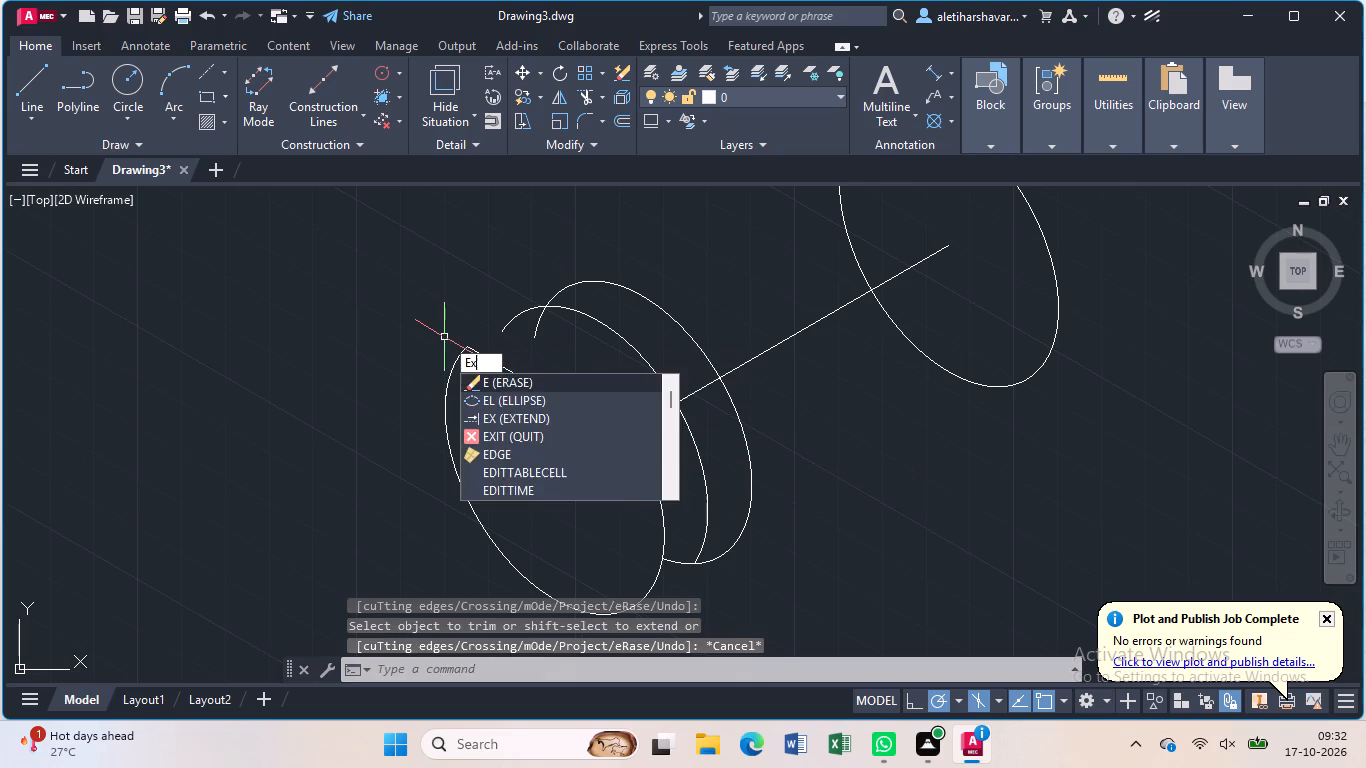
key(Return)
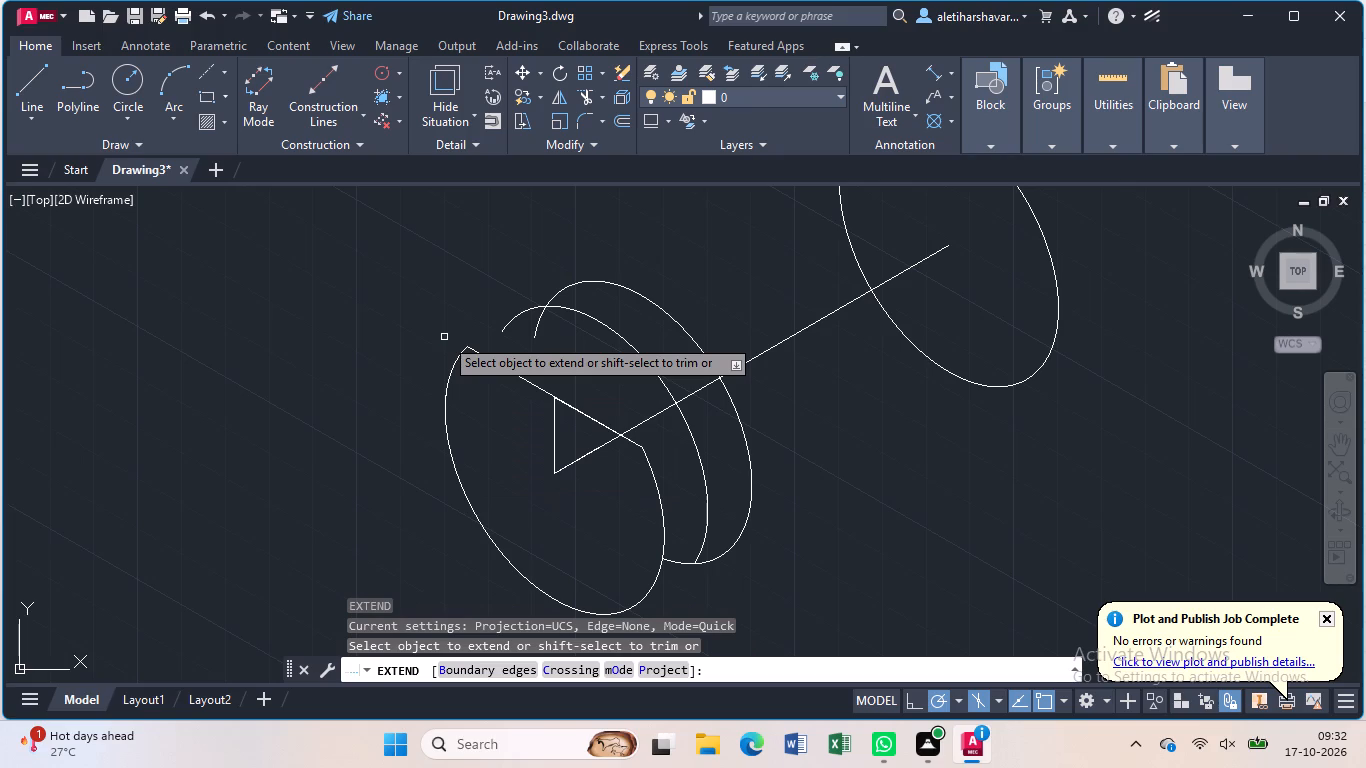
click(521, 312)
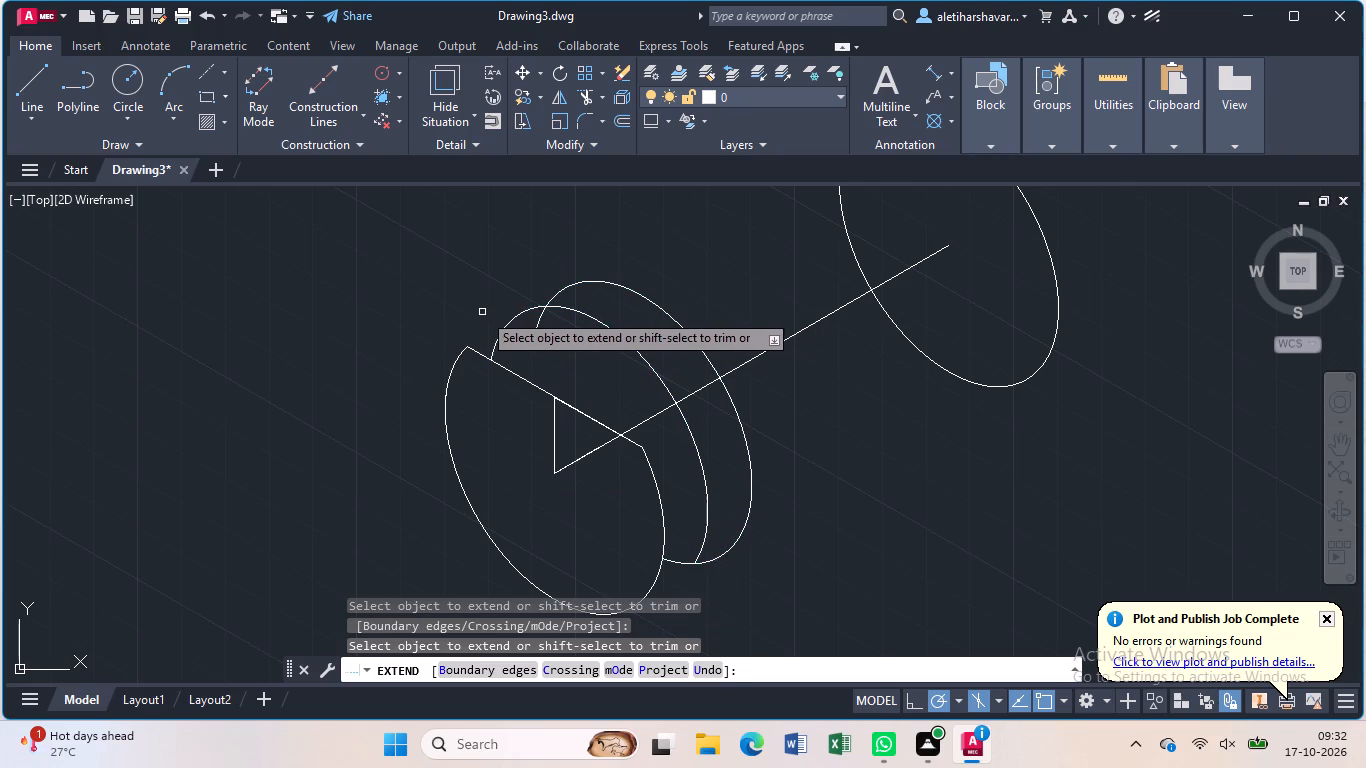
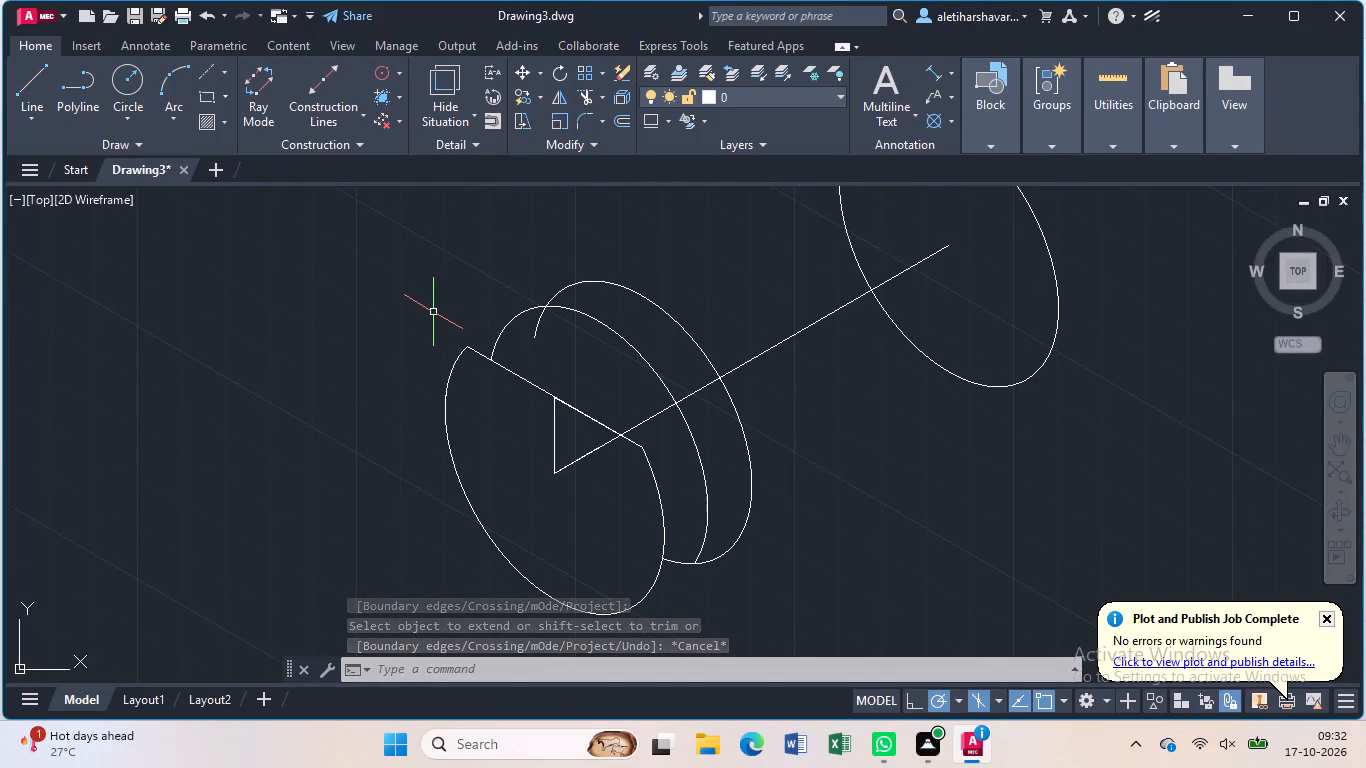
Draw a 10-unit line at 30° from the upper end of the first isocircle's sloping cut line.
key(l)
key(Return)
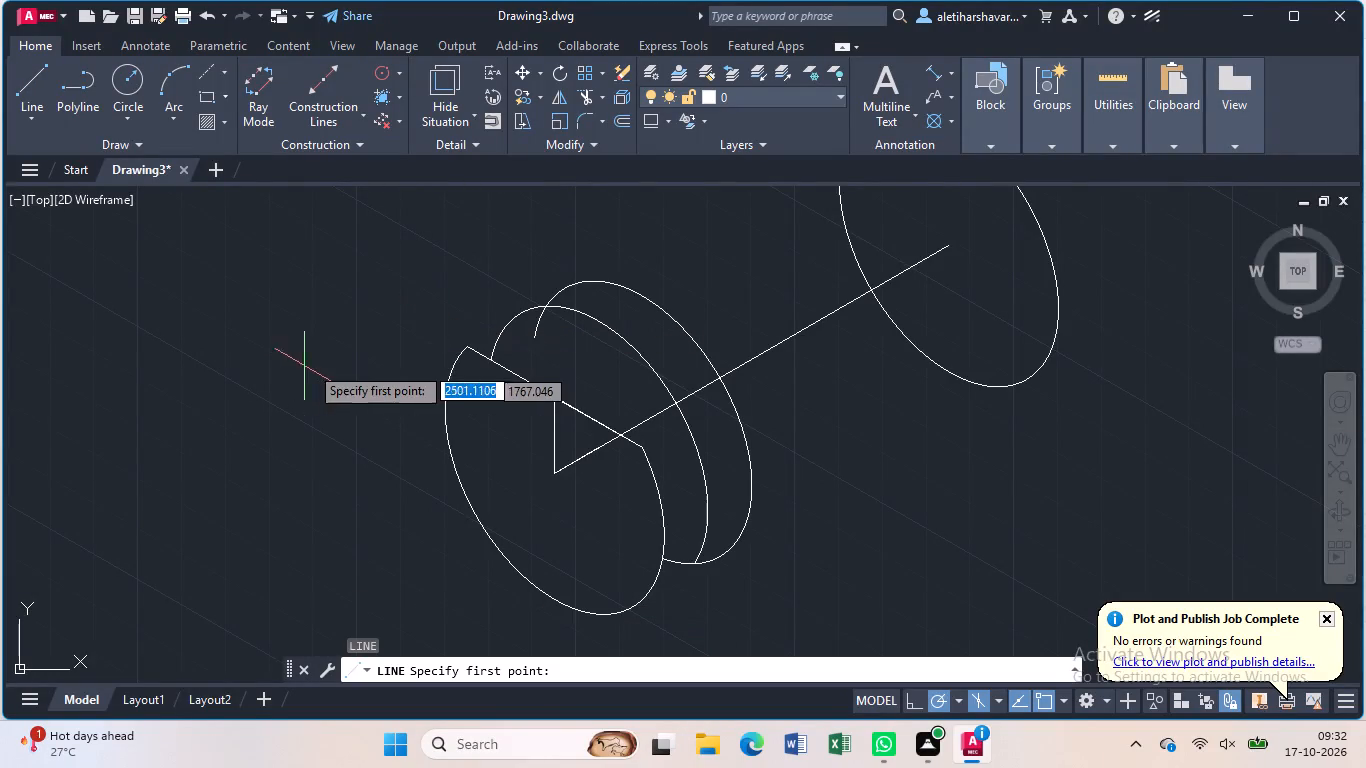
click(466, 348)
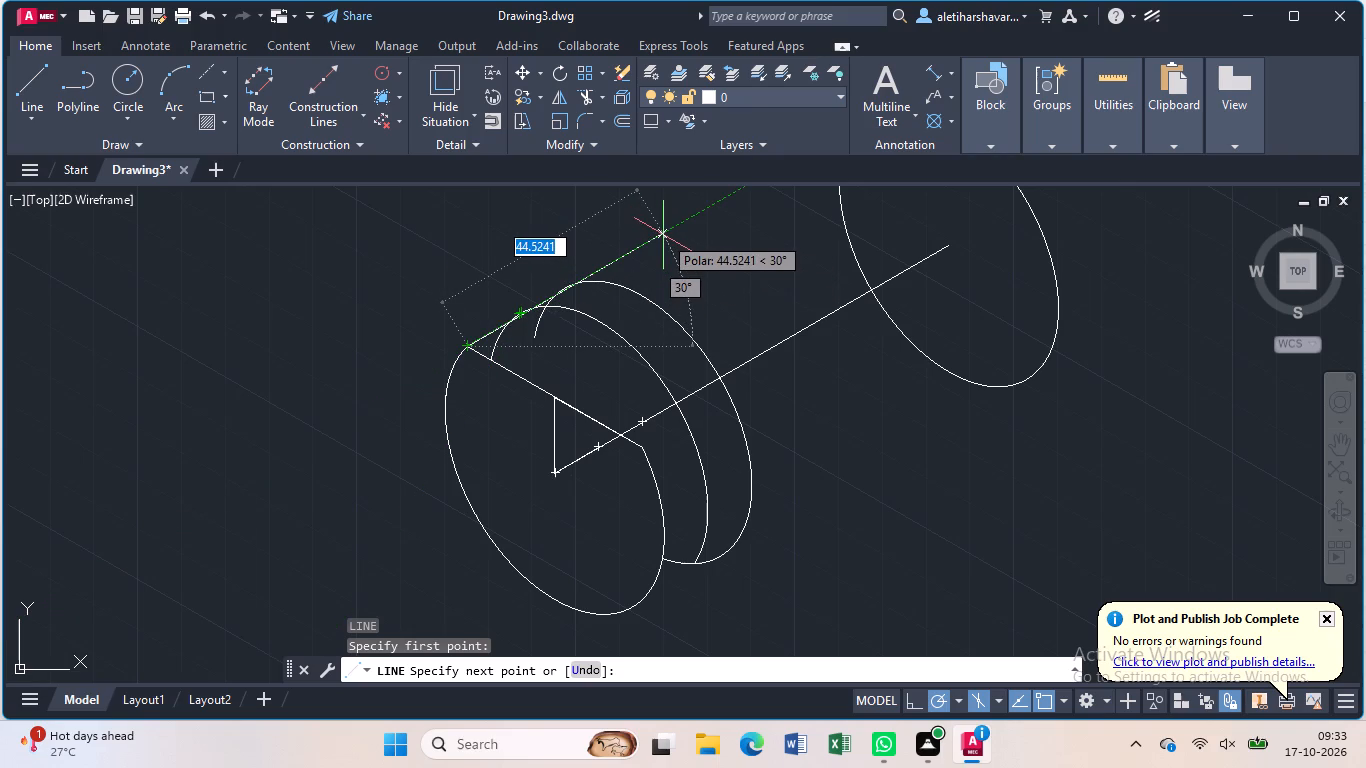
key(1)
key(0)
key(Return)
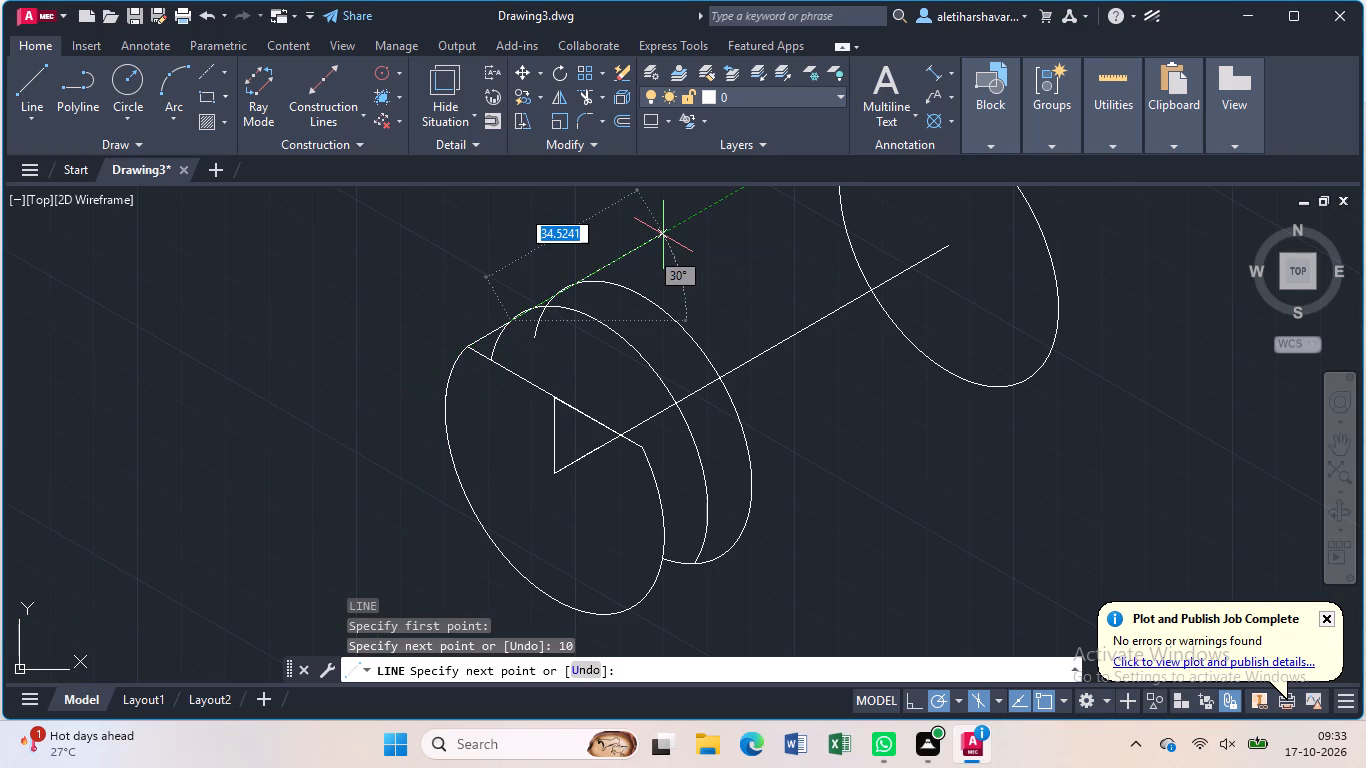
key(Escape)
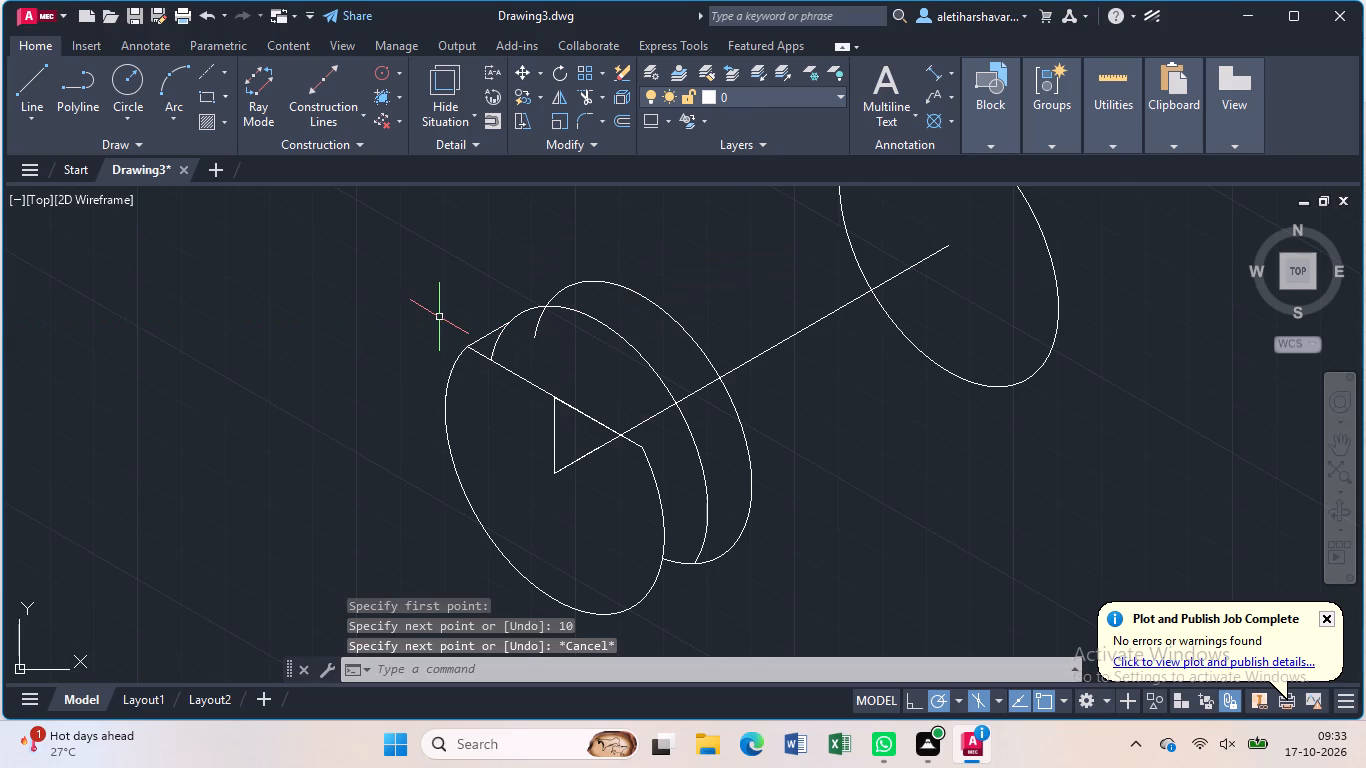
Trim the 10-unit copy's arc below the new edge and the 20-unit copy's arc lying inside the 10-unit copy.
text(tr)
key(Return)
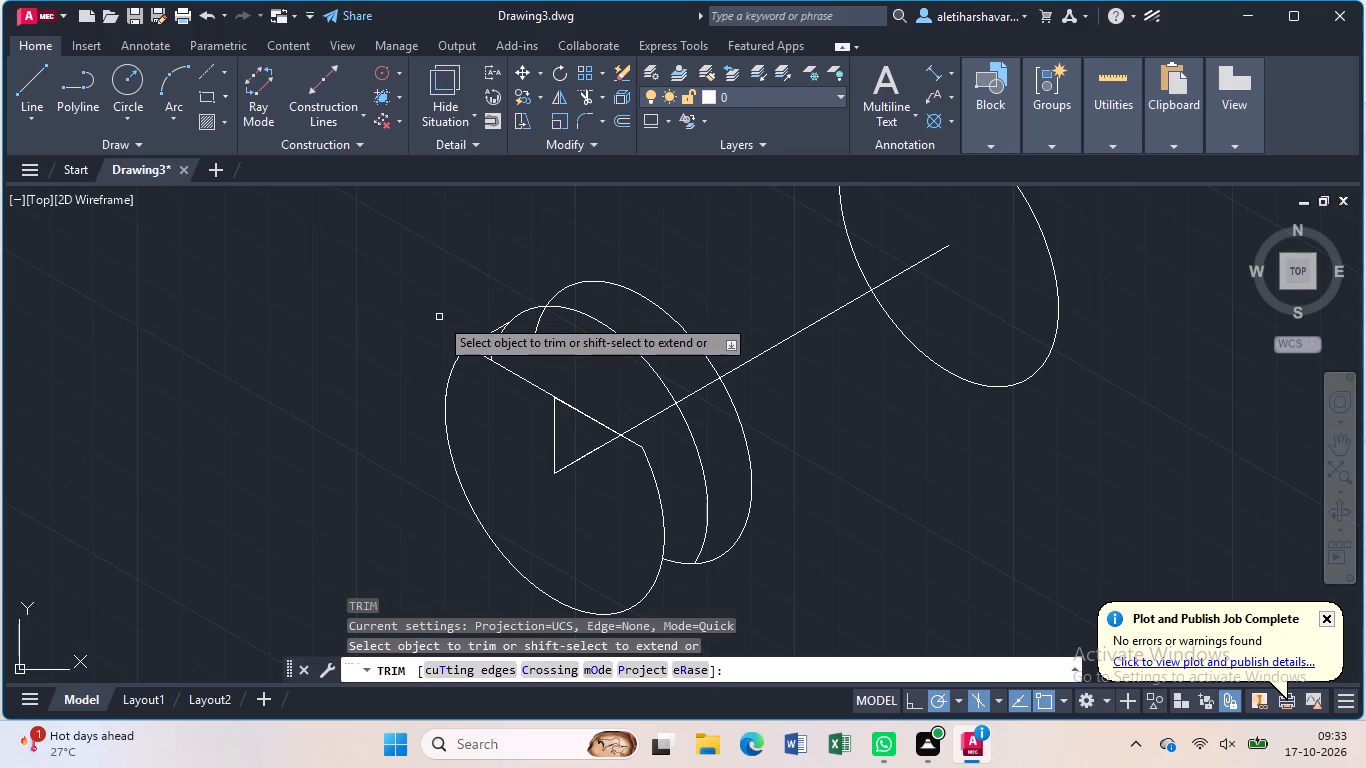
click(496, 352)
click(539, 329)
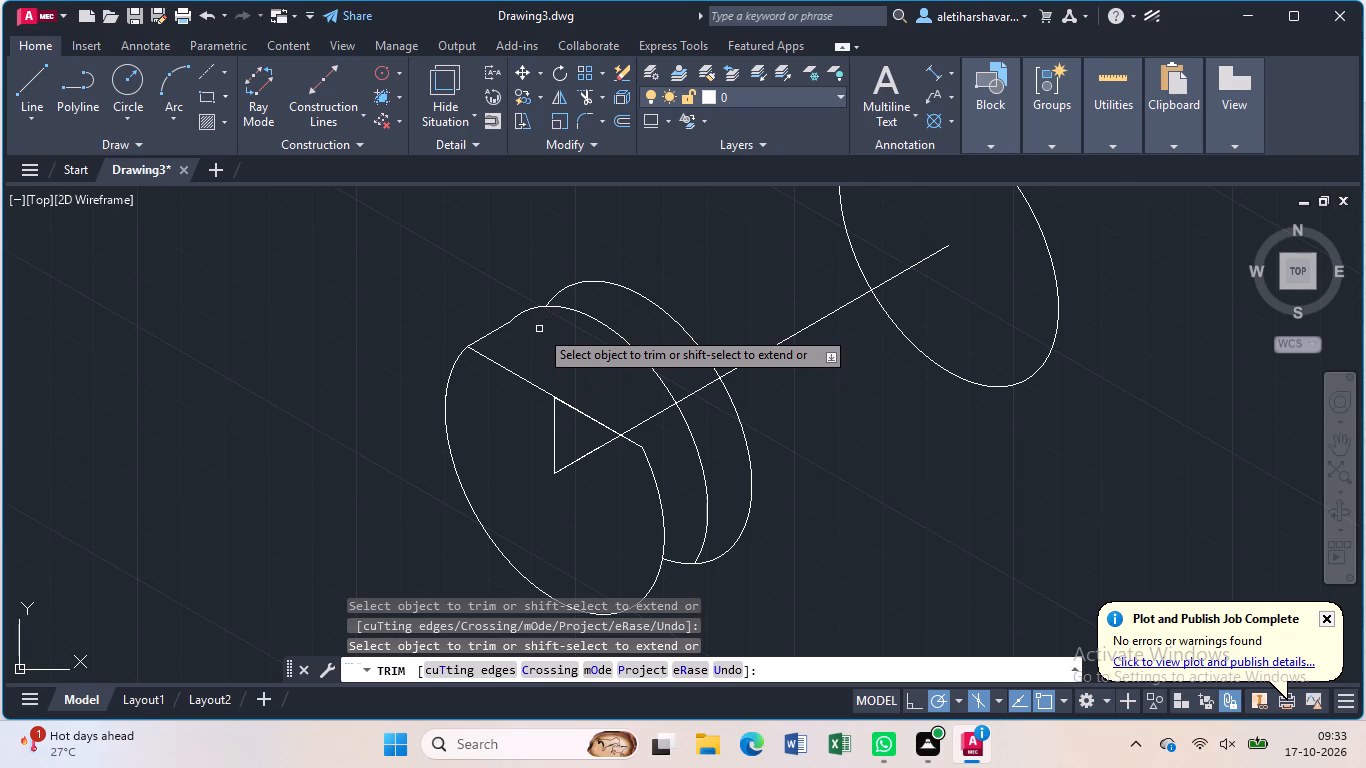
key(Escape)
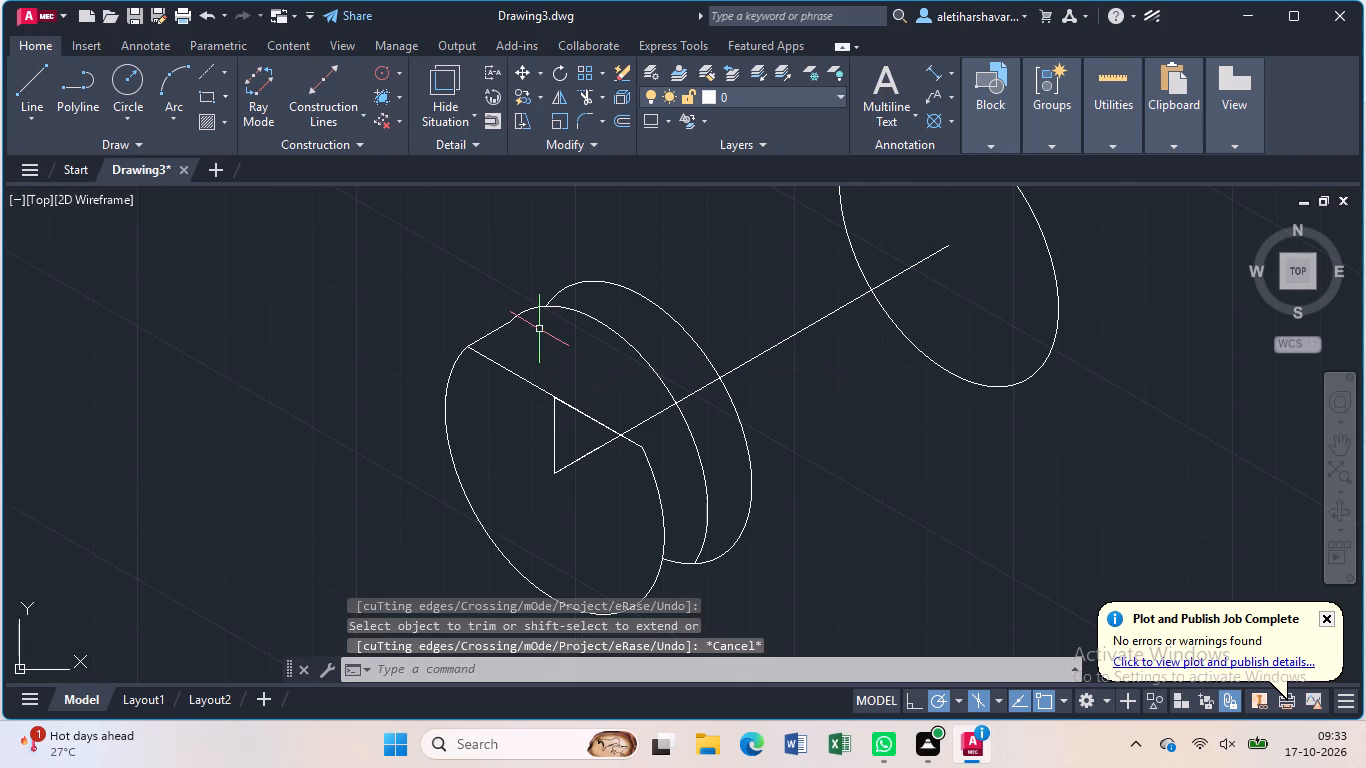
Draw a line about 68 units long at 330° from the 10-unit edge's far end, past the 20-unit isocircle.
key(l)
key(Return)
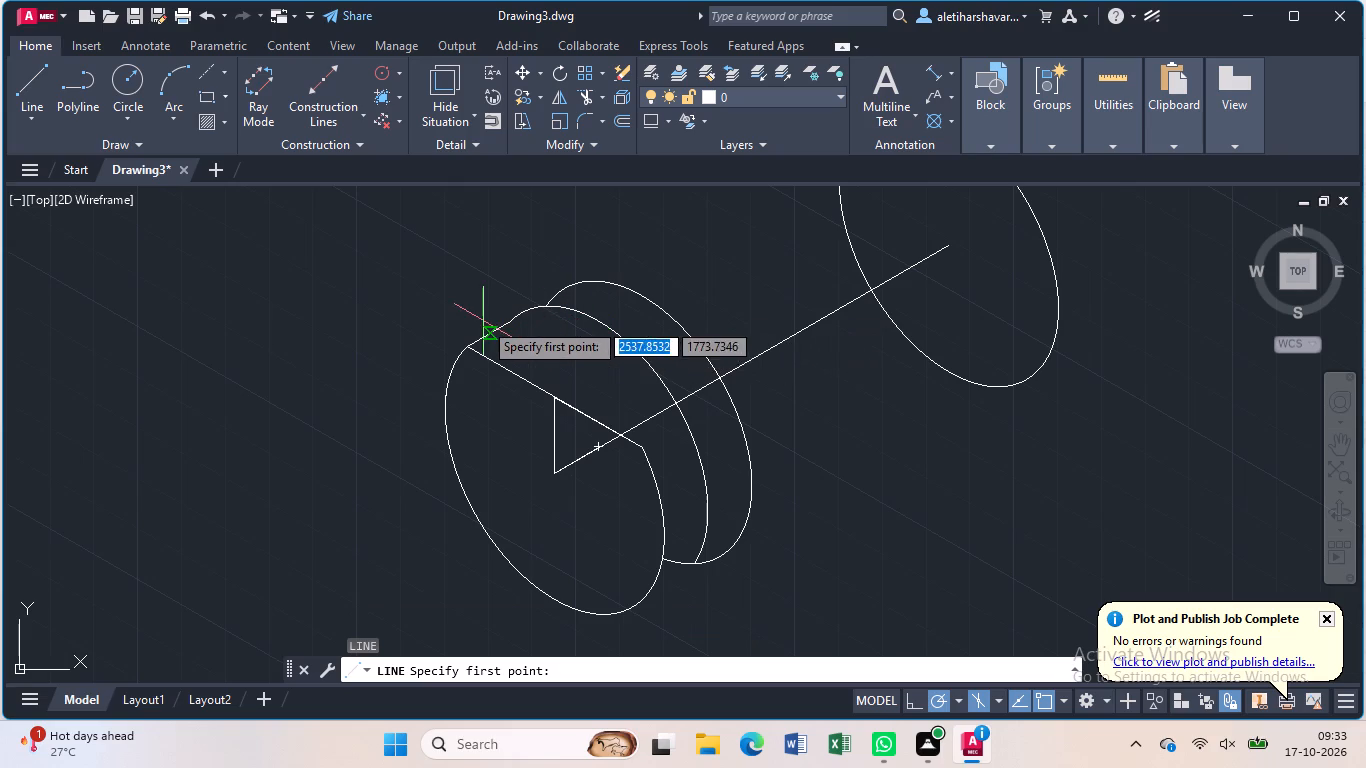
click(508, 326)
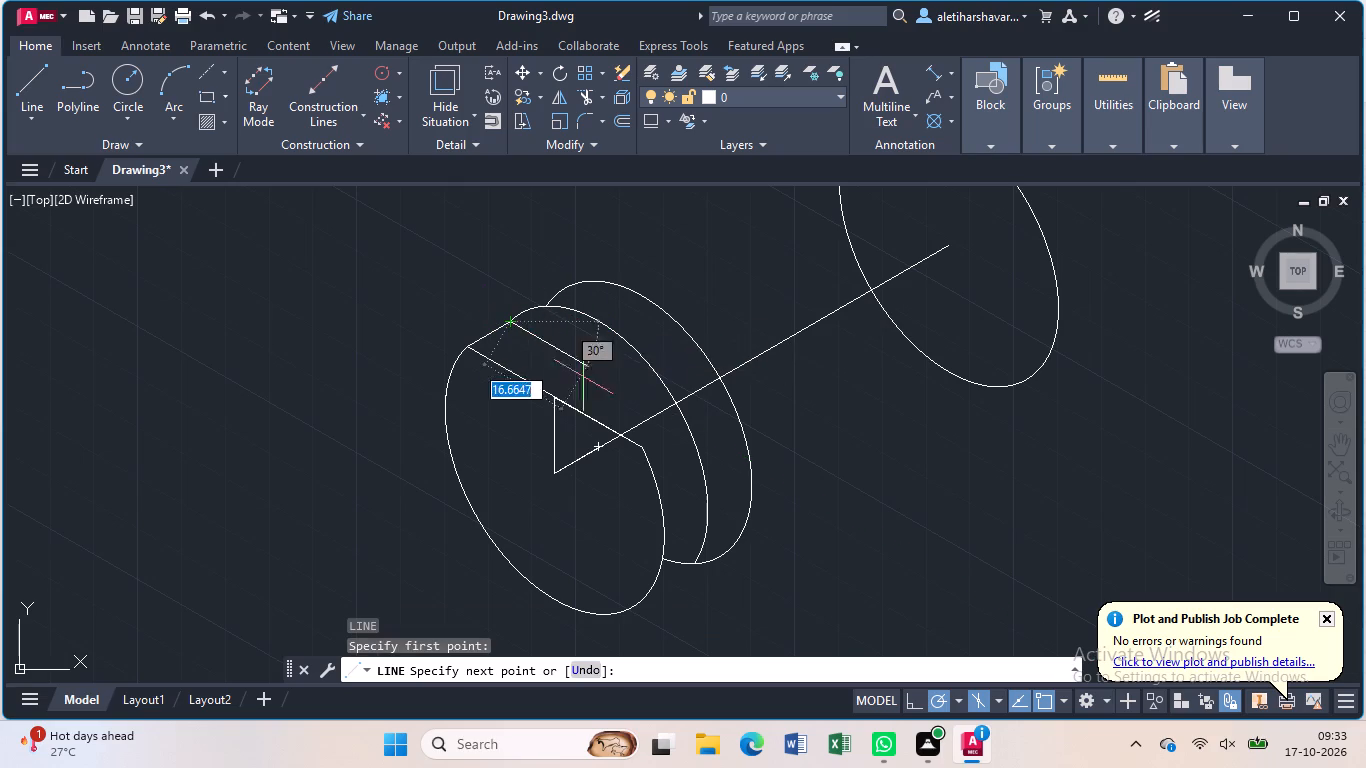
click(812, 491)
key(Escape)
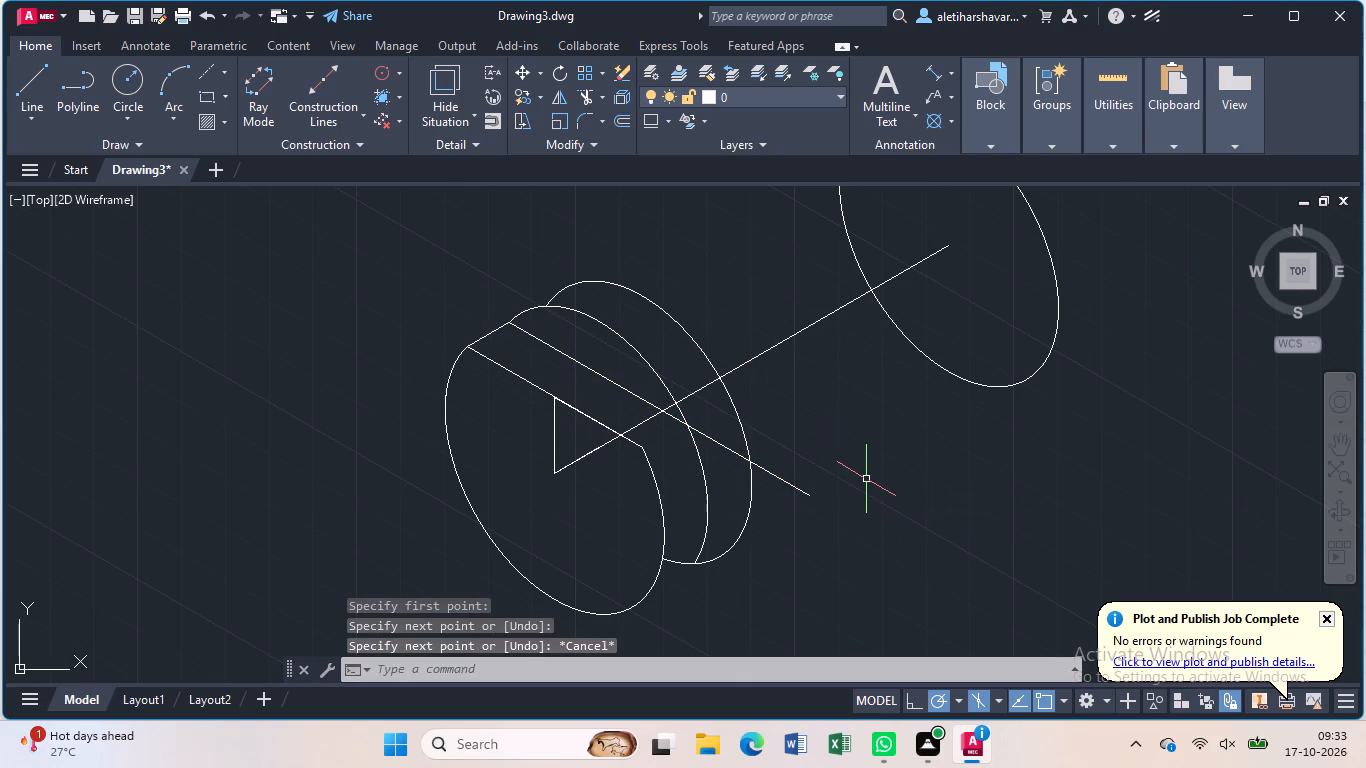
Trim the new sloping line beyond the 10-unit isocircle copy, and that copy's arc below the line.
text(tr)
key(Return)
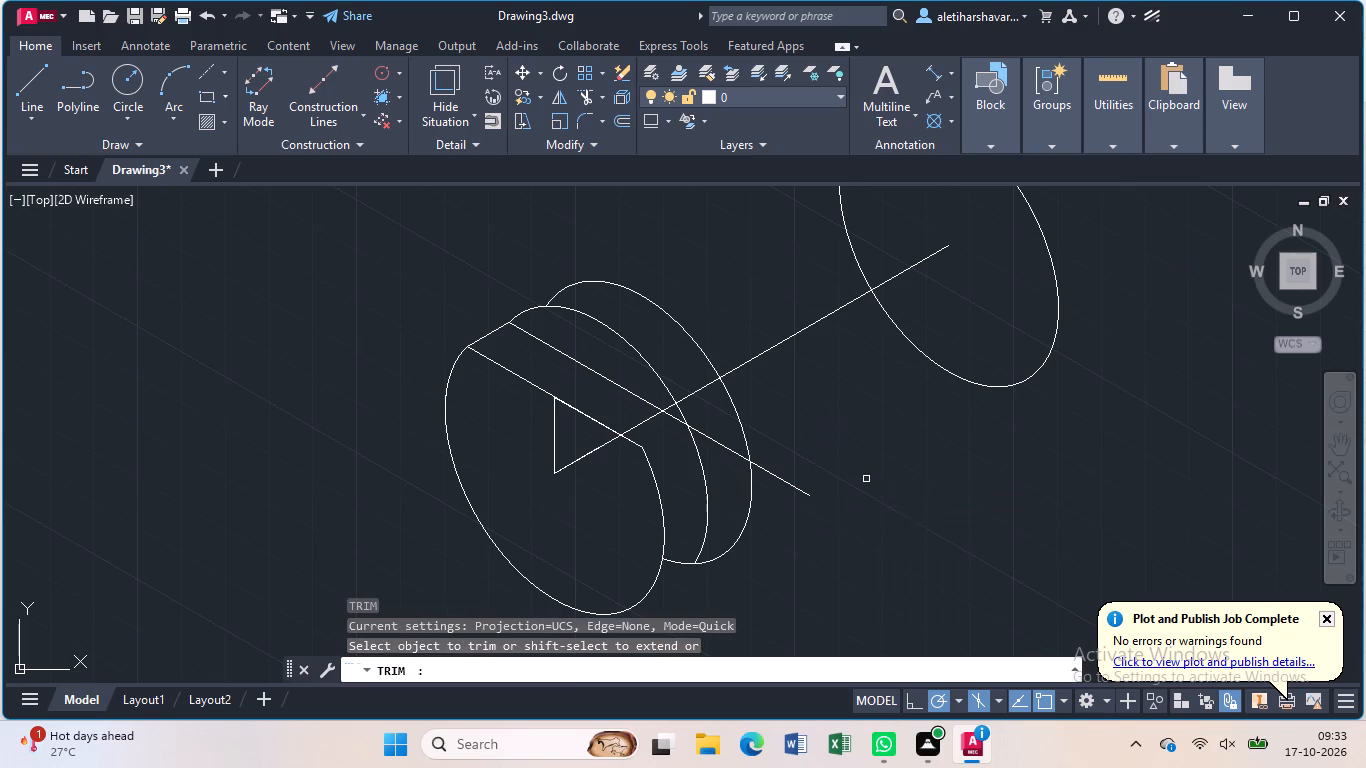
click(727, 444)
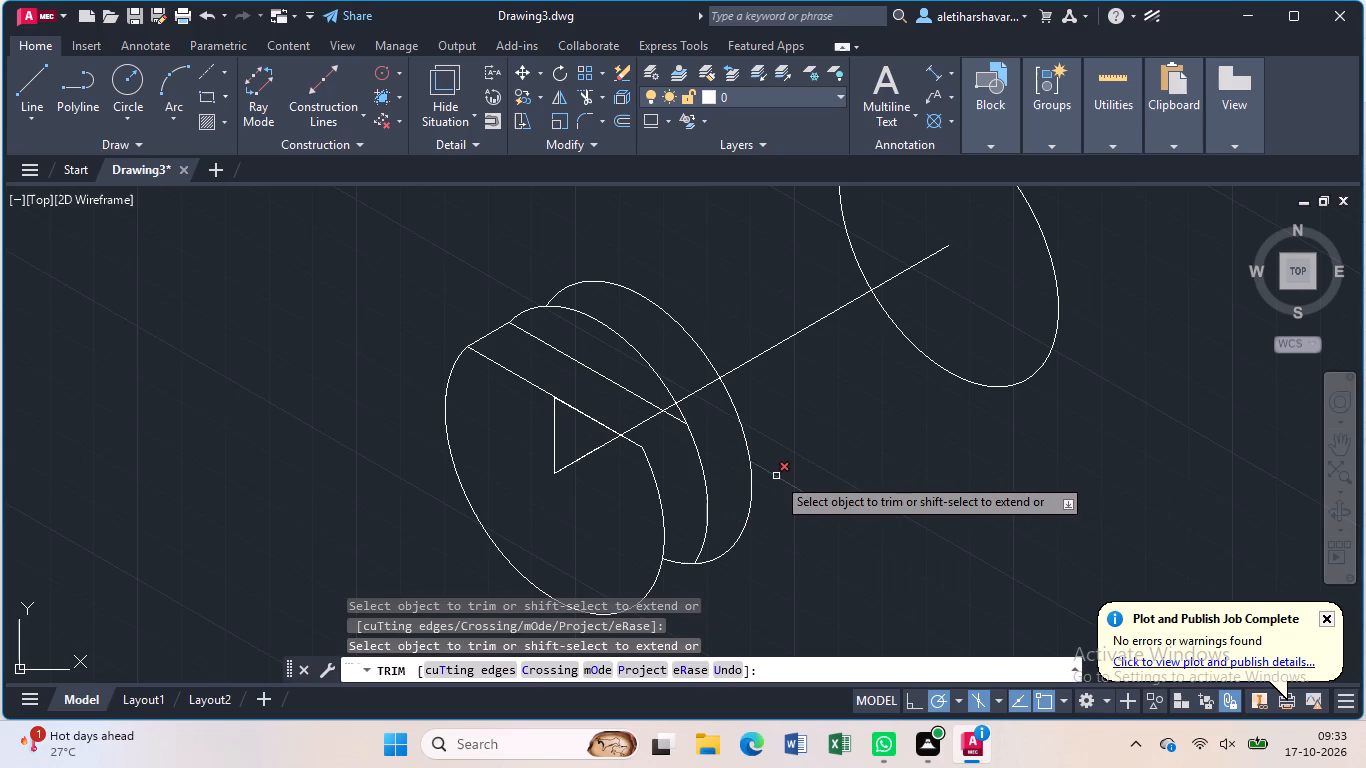
click(776, 476)
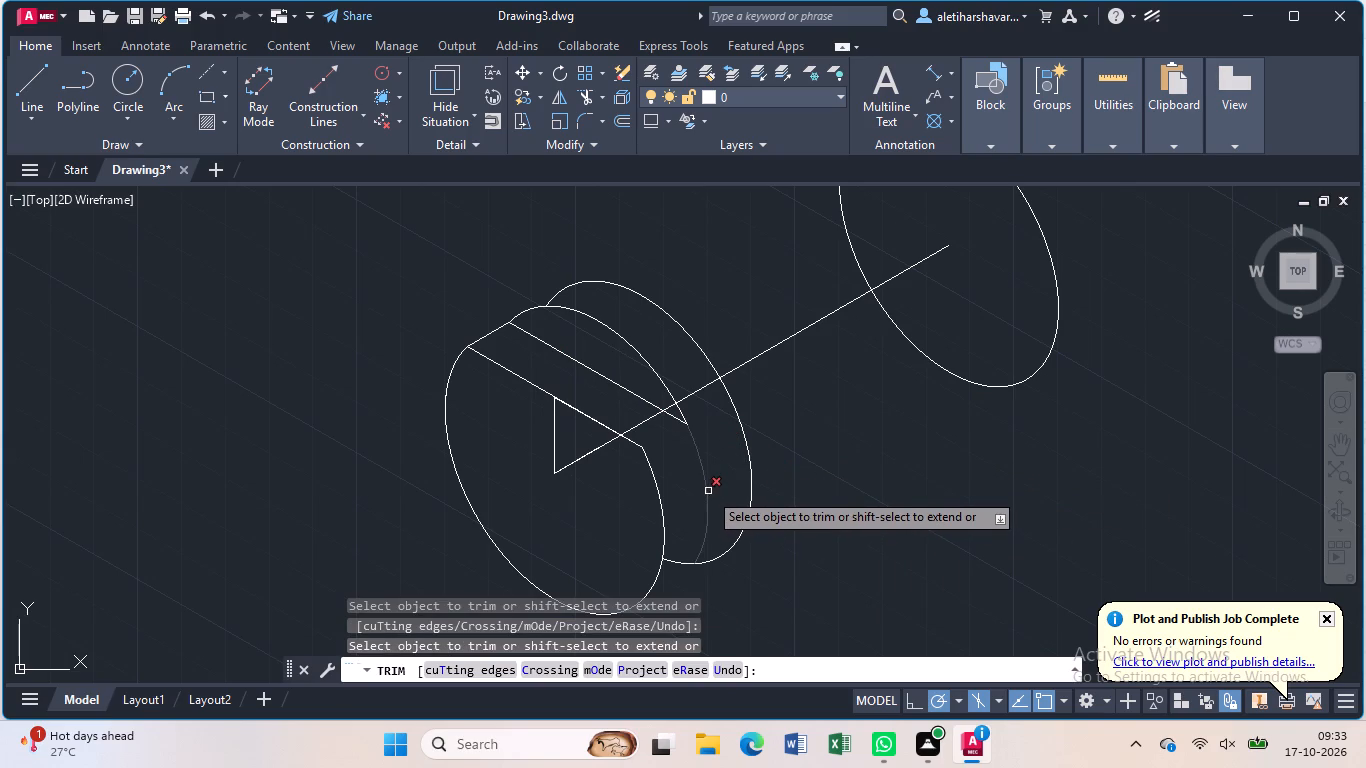
click(708, 491)
scroll(708, 491, down, 1)
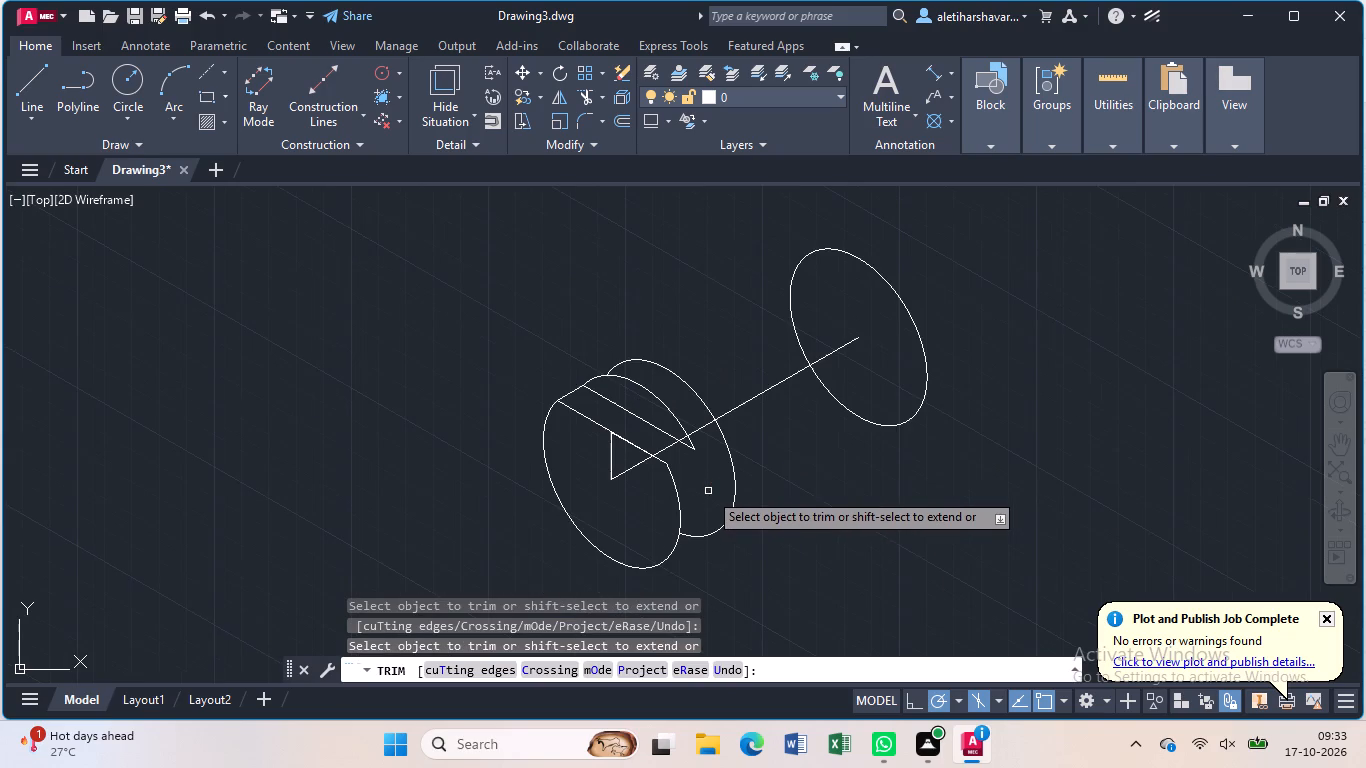
middle_drag(708, 491, 681, 438)
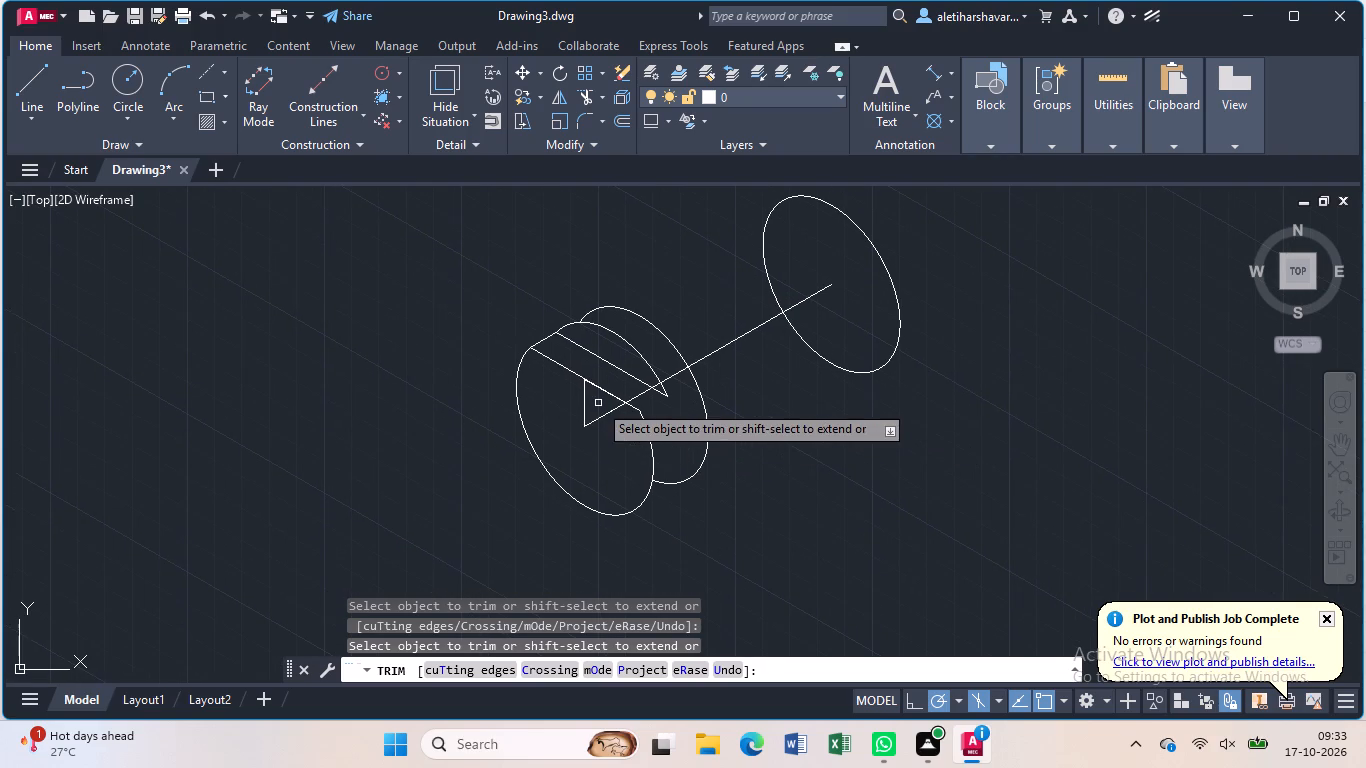
key(Escape)
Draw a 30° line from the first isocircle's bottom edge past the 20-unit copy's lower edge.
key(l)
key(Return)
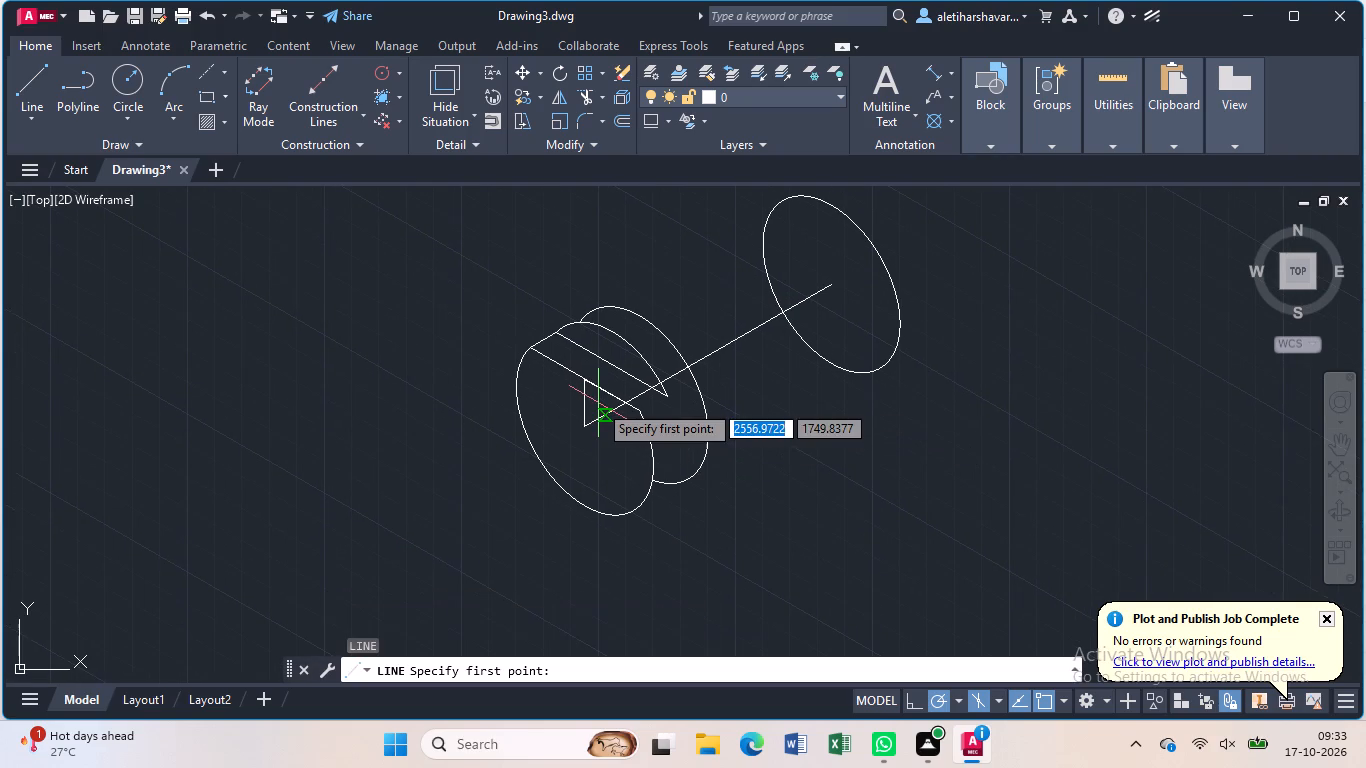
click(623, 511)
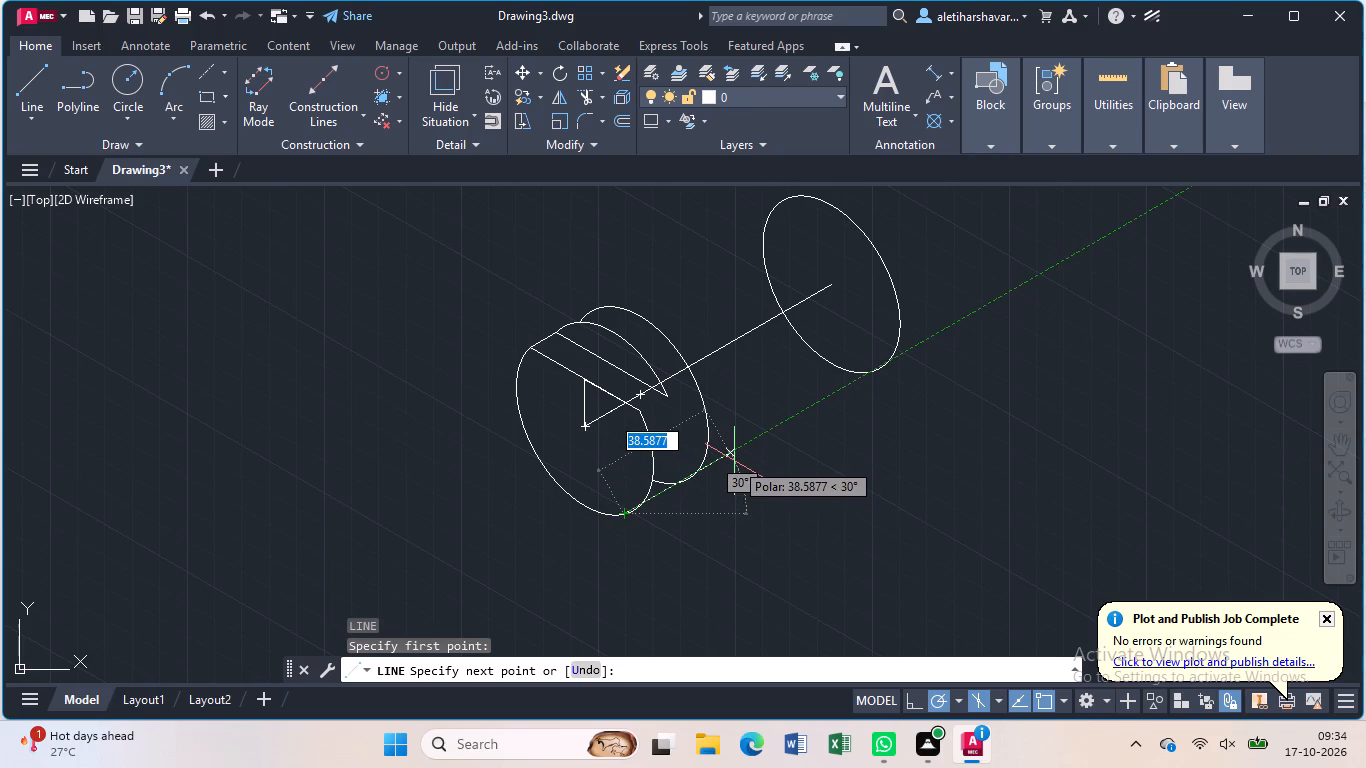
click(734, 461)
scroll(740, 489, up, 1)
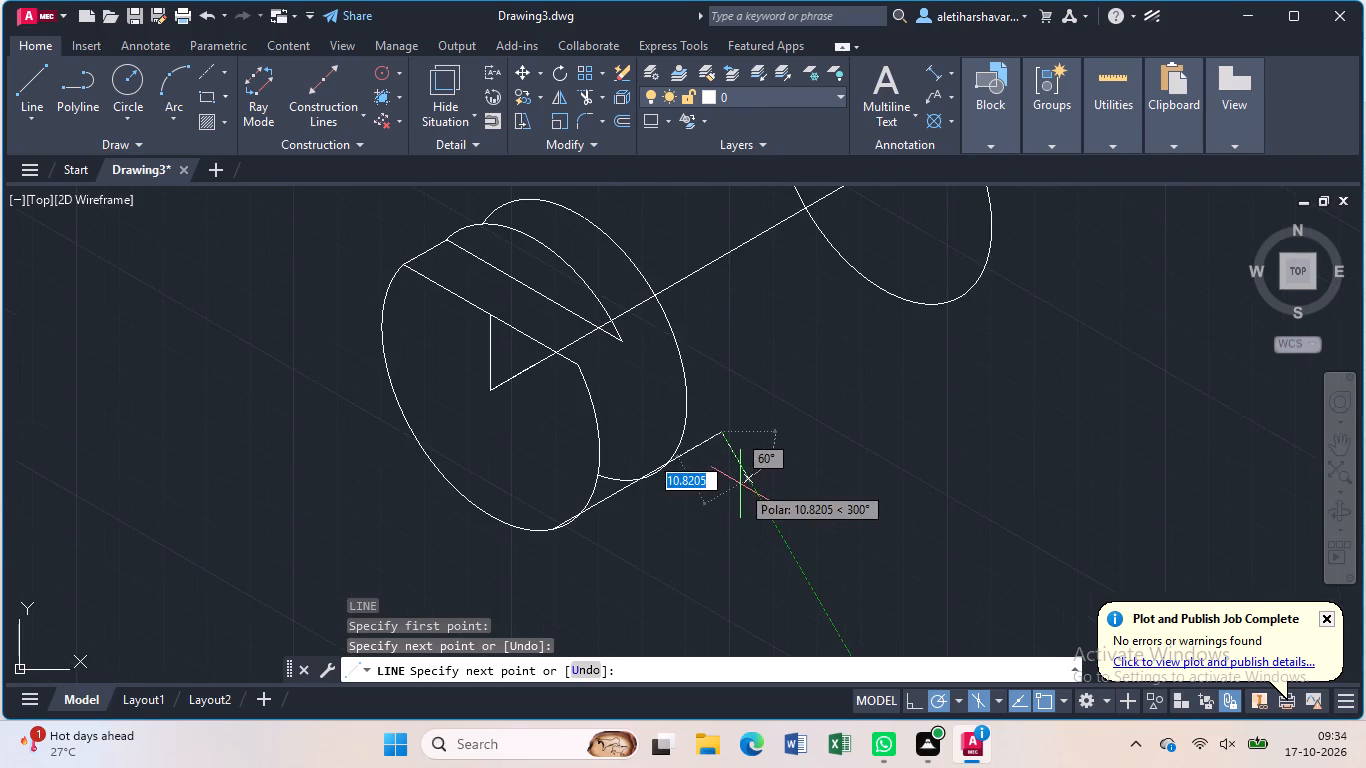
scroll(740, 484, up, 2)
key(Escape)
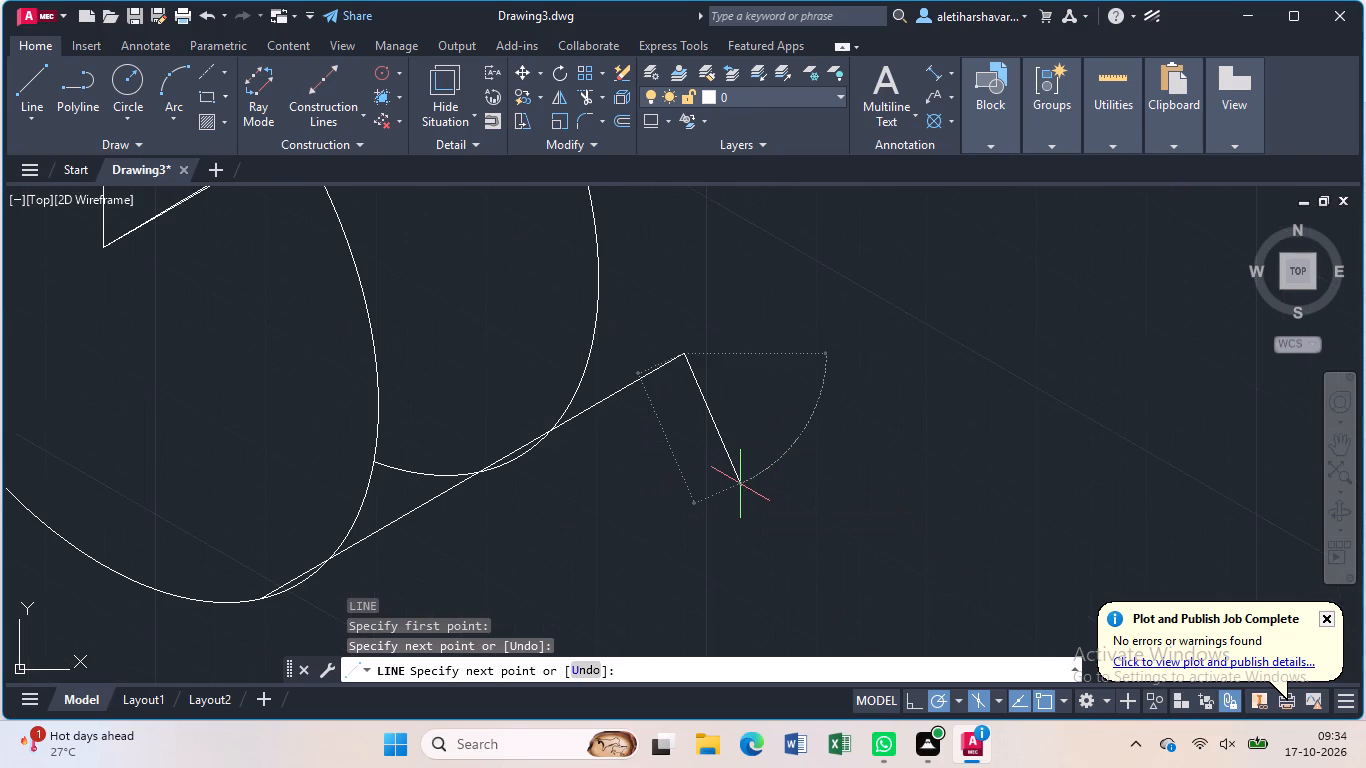
Draw a line from the 20-unit copy's lower edge down the 30° slope, just past the first isocircle's bottom edge.
key(l)
key(Return)
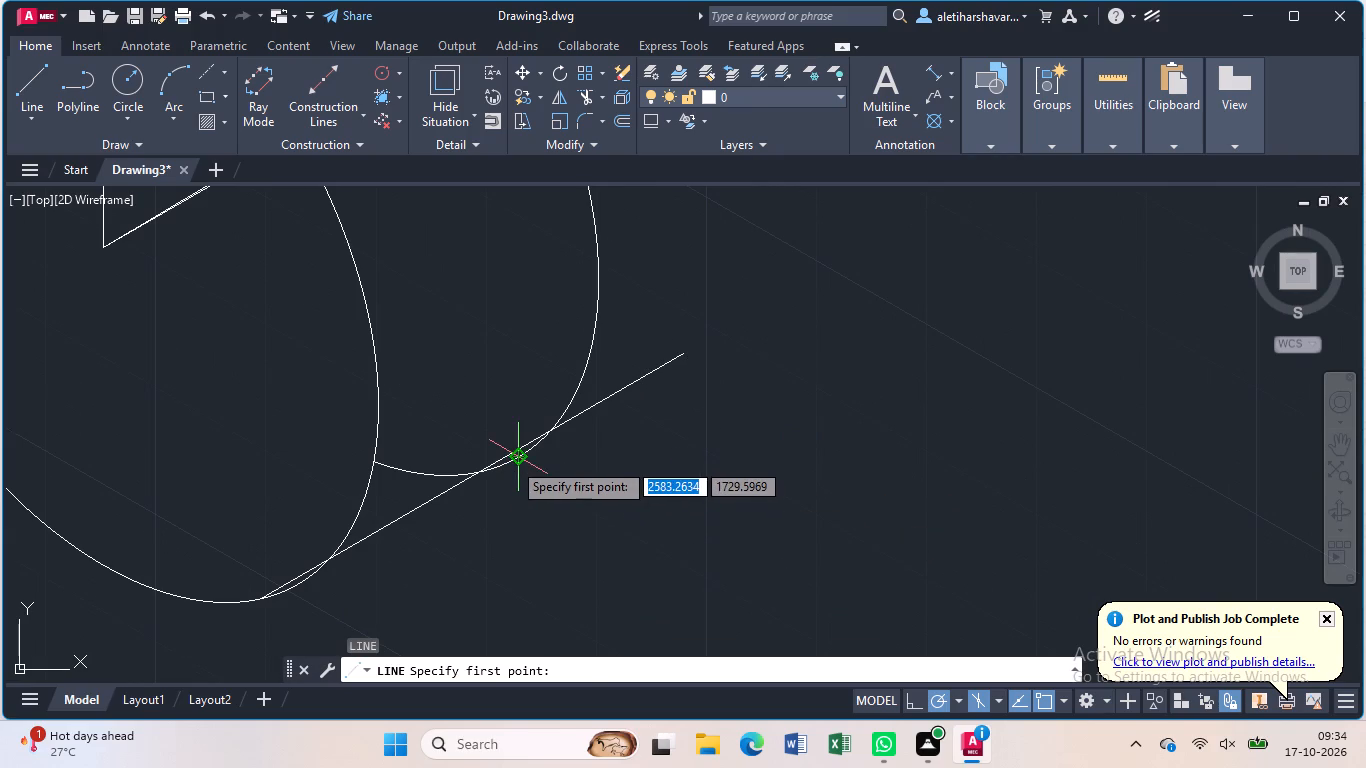
drag(512, 461, 503, 474)
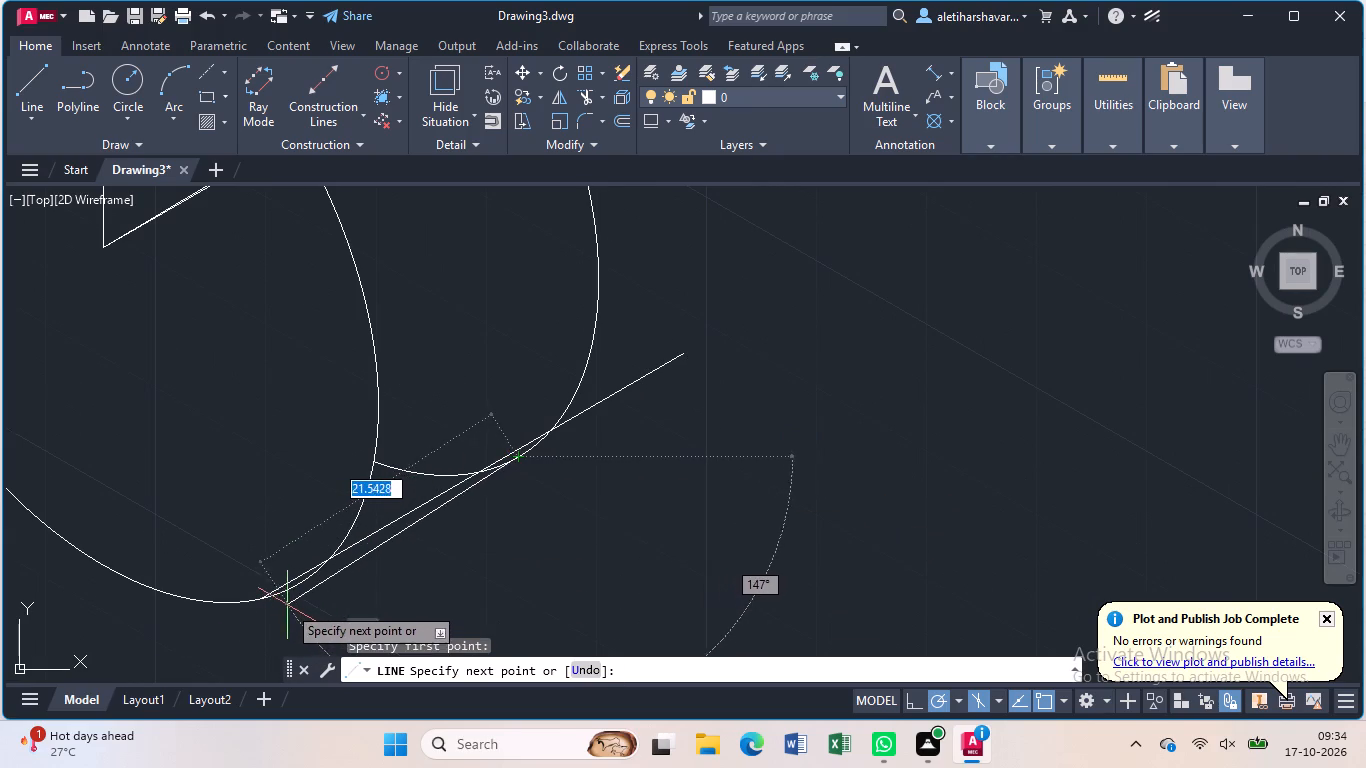
drag(259, 610, 249, 618)
key(Escape)
Trim the lower line's end that overhangs the first isocircle.
text(tr)
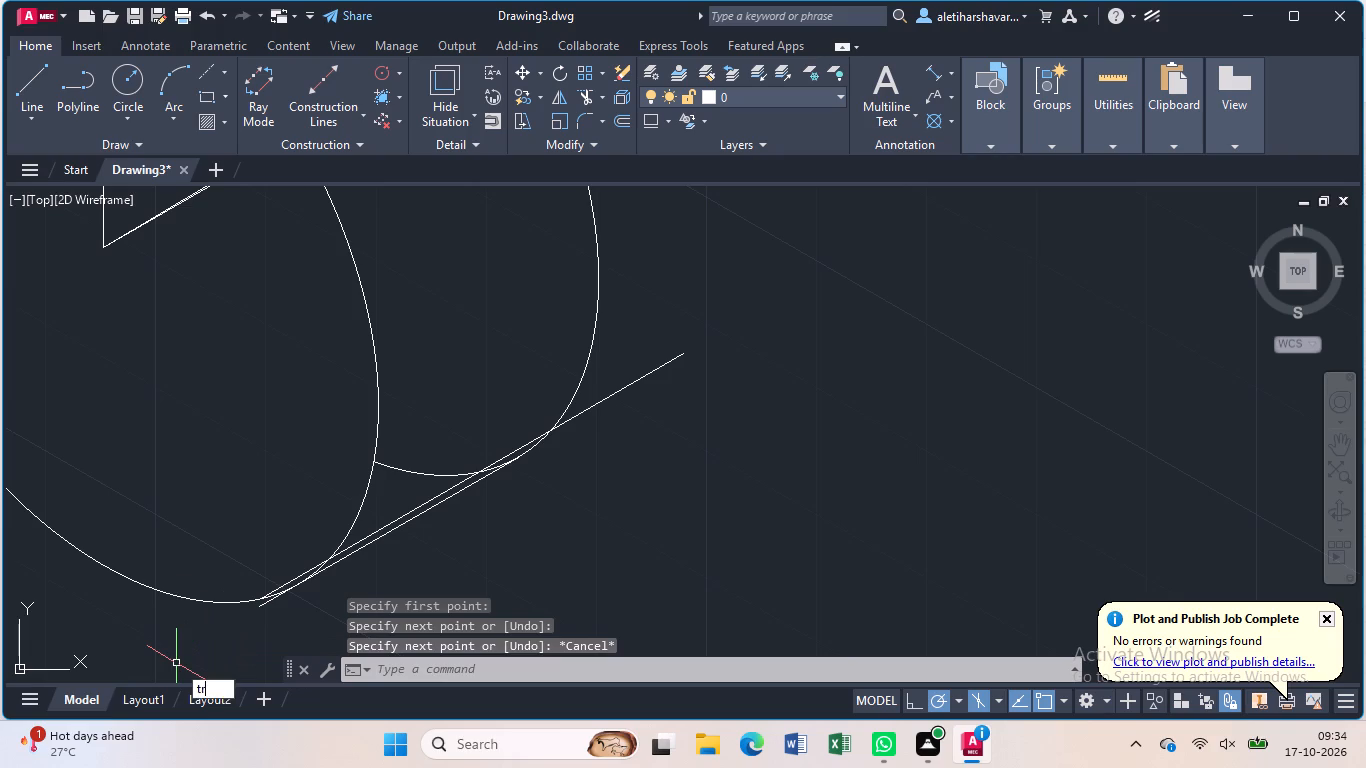
key(Return)
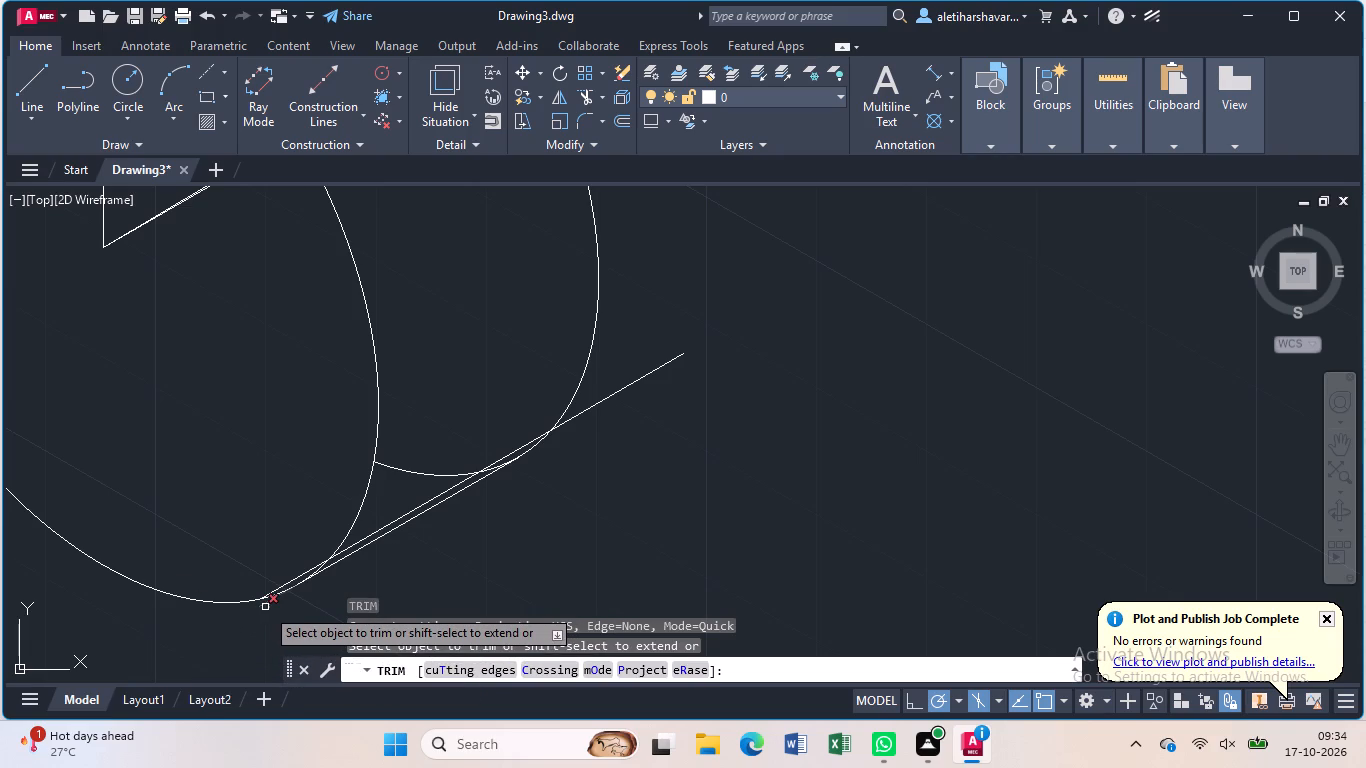
click(265, 607)
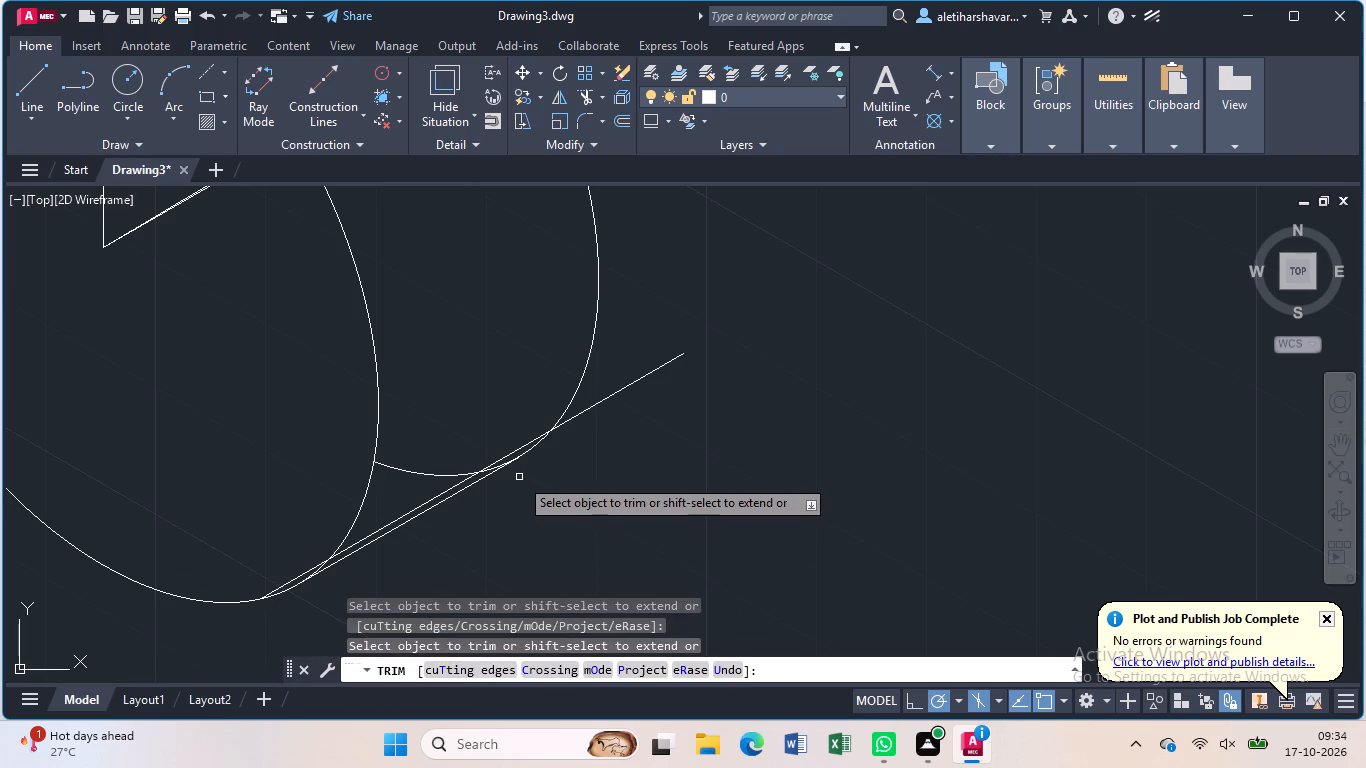
key(Escape)
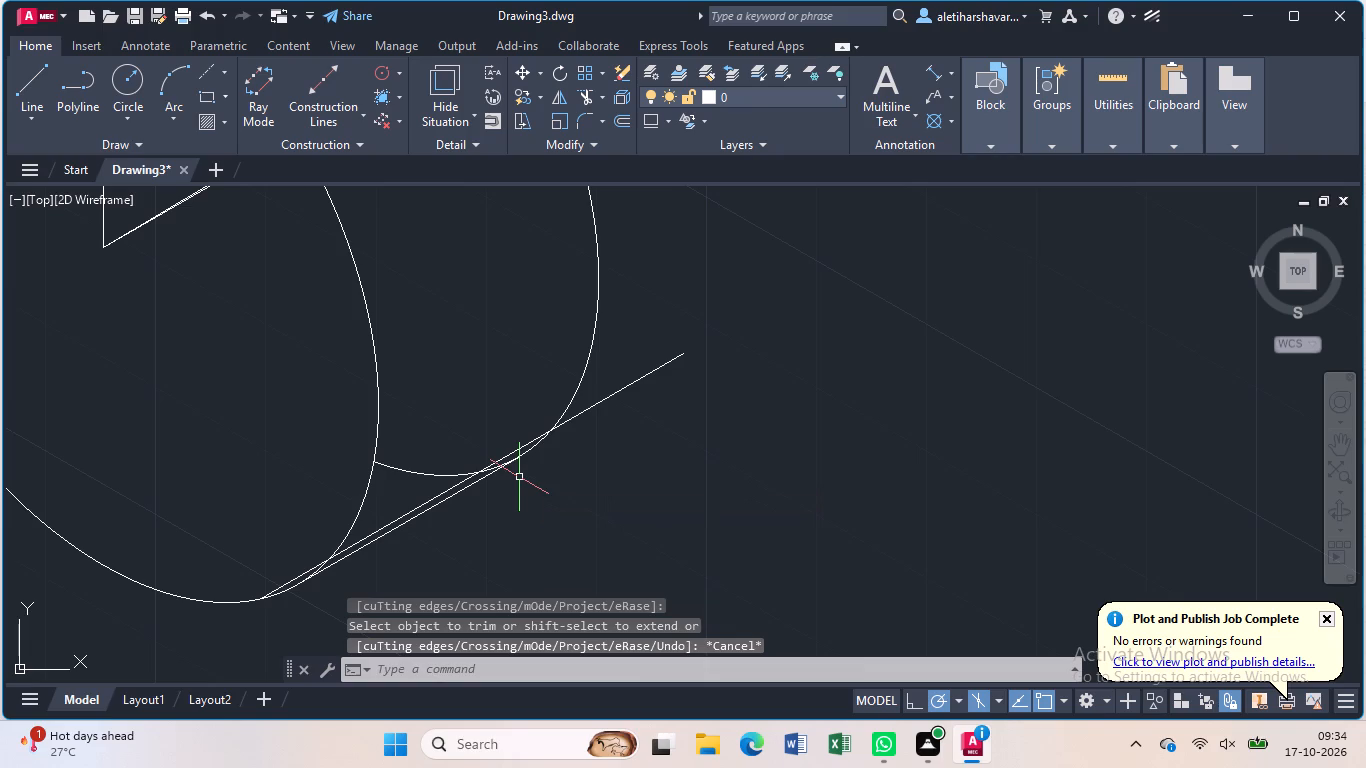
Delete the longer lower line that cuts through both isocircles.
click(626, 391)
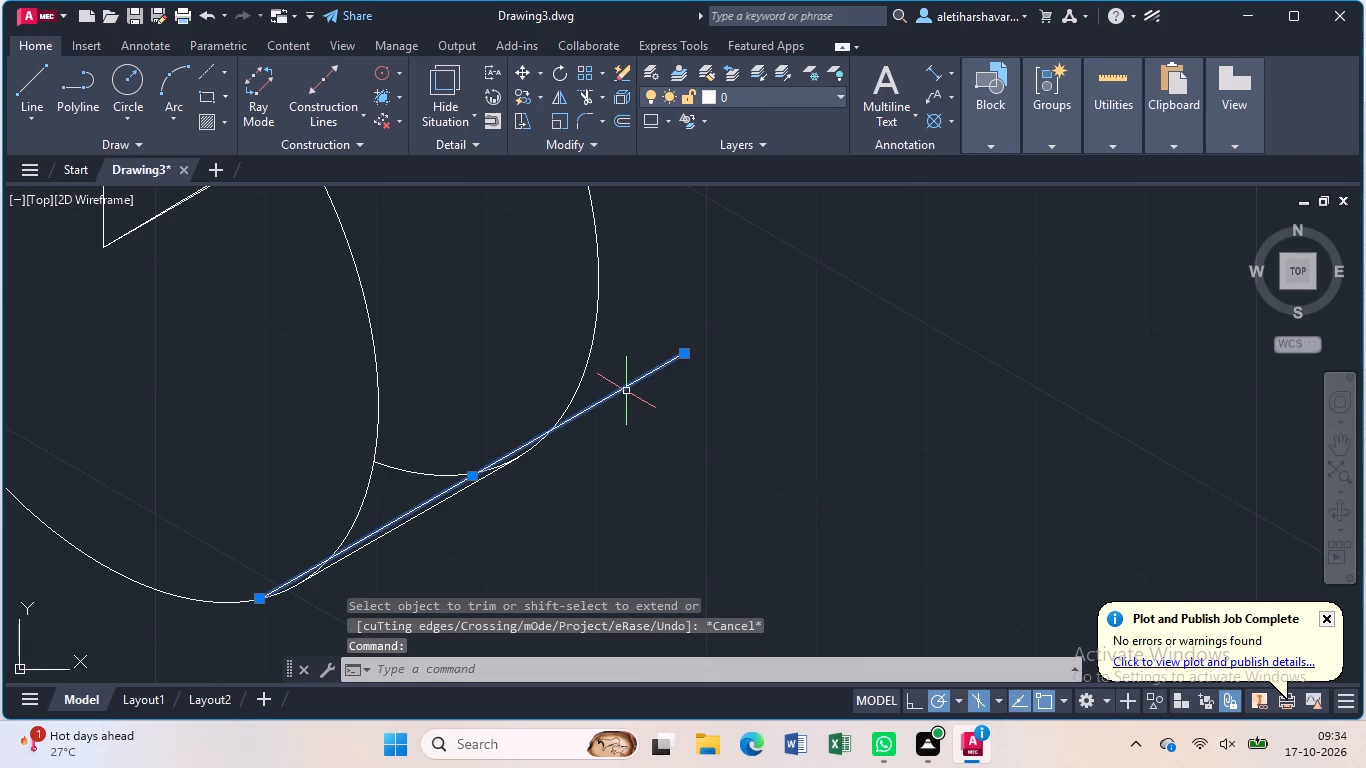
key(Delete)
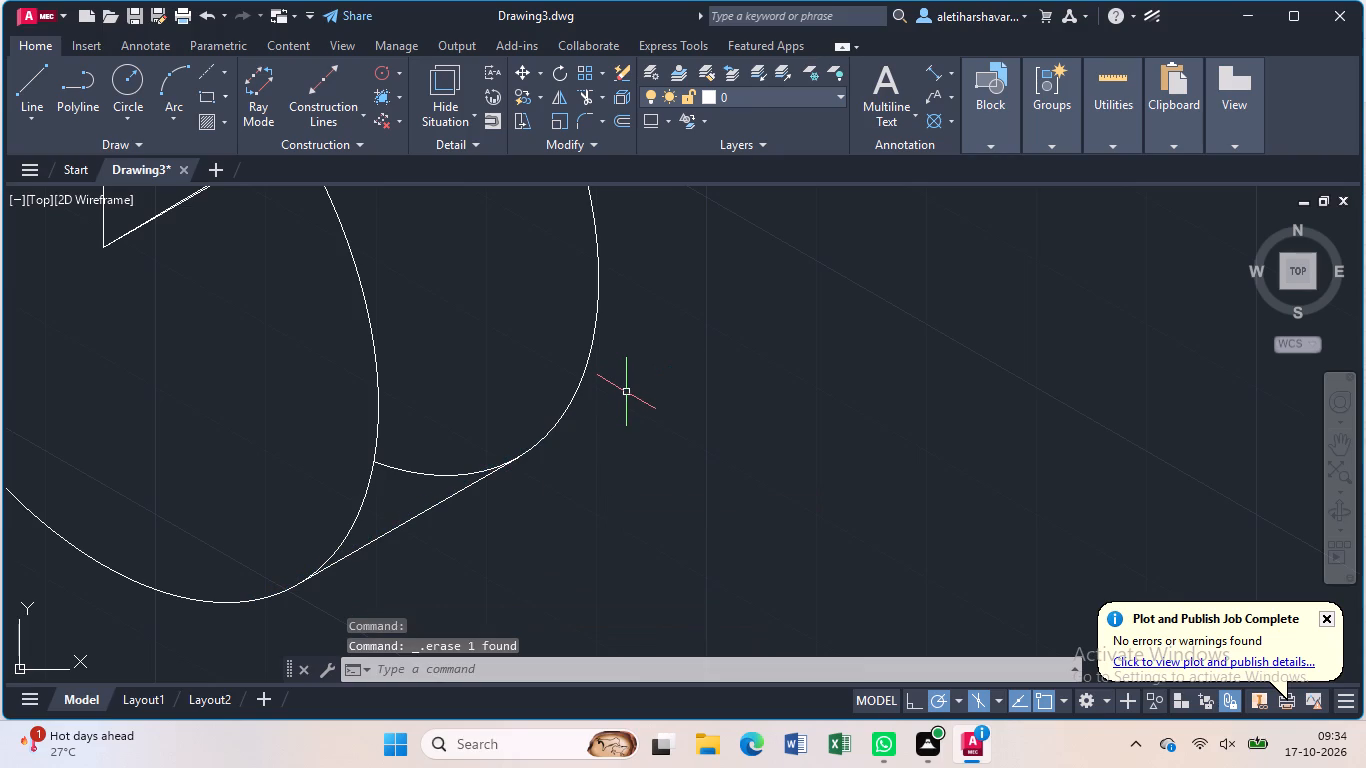
Trim away the 20-unit copy's lower arc between the first isocircle and the connecting line.
text(tr)
key(Return)
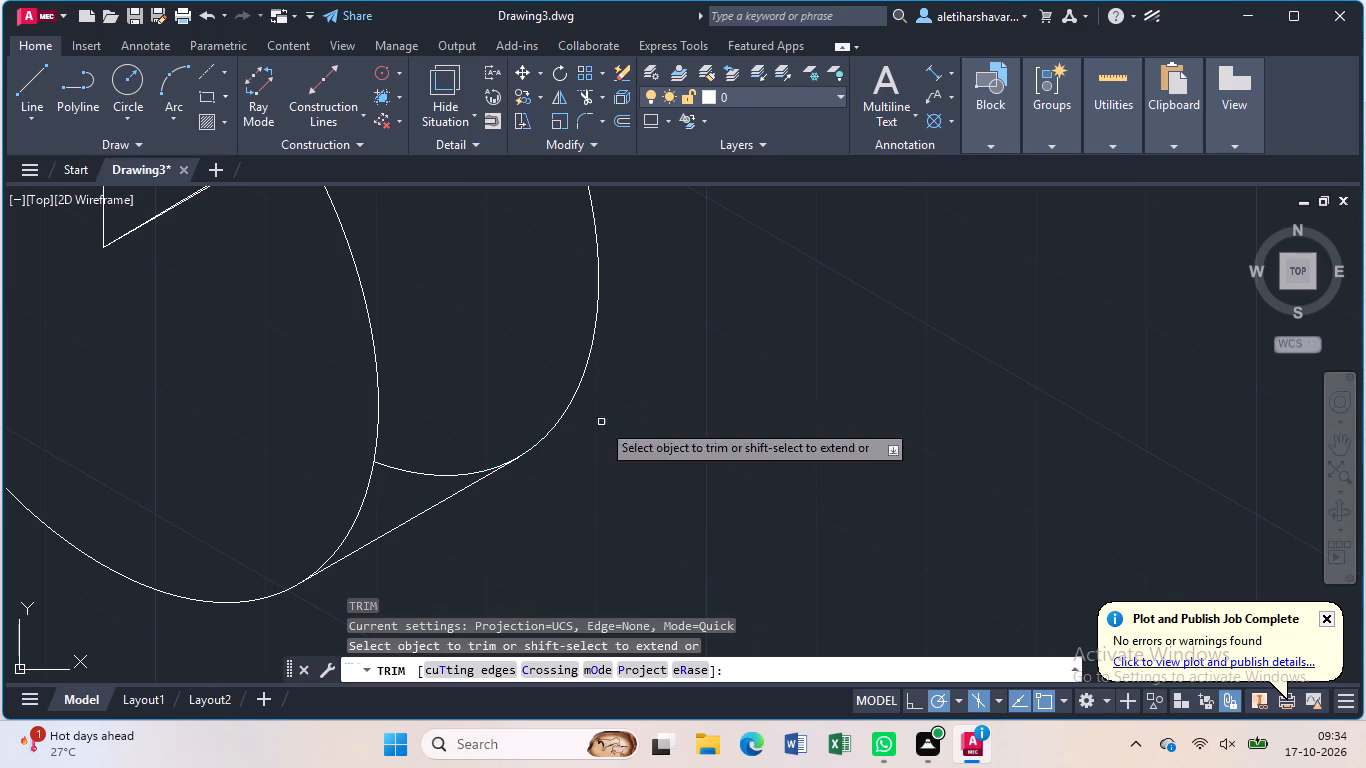
click(454, 474)
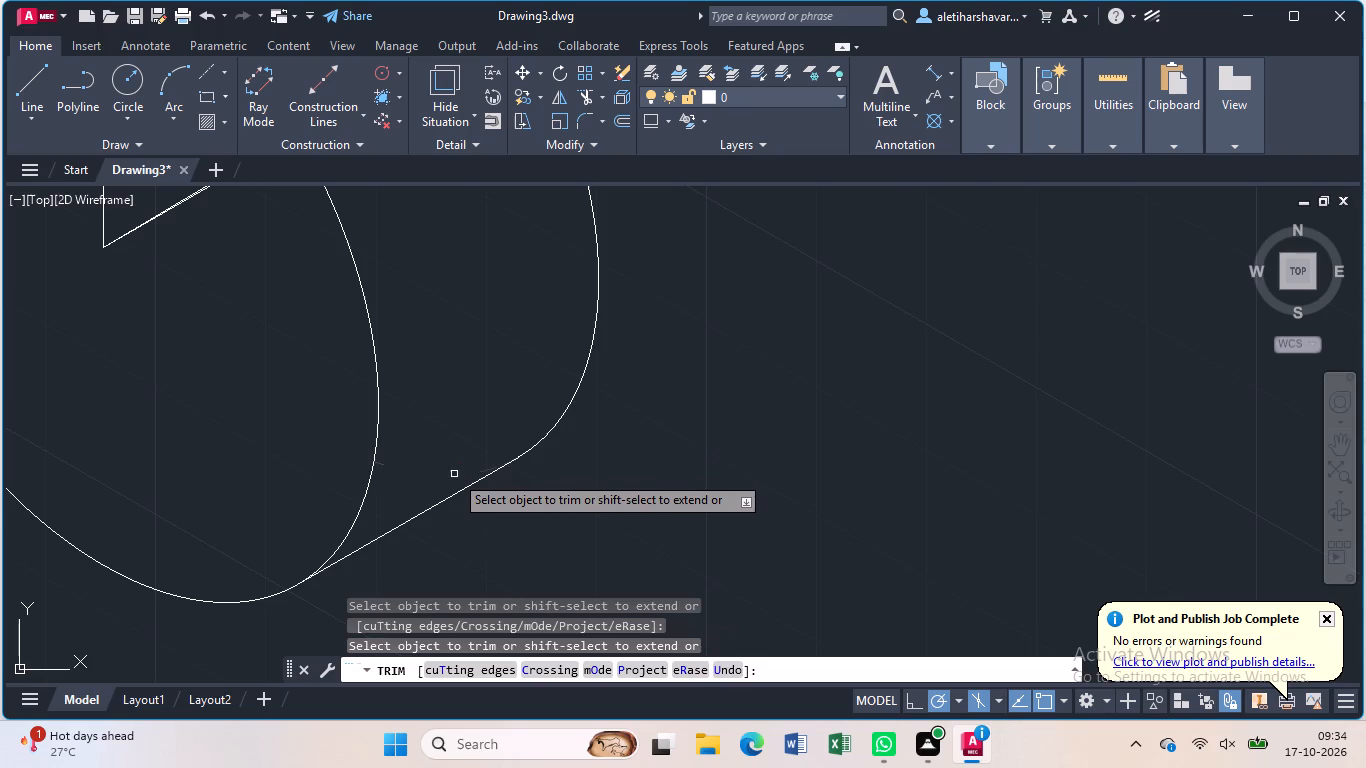
scroll(454, 474, down, 3)
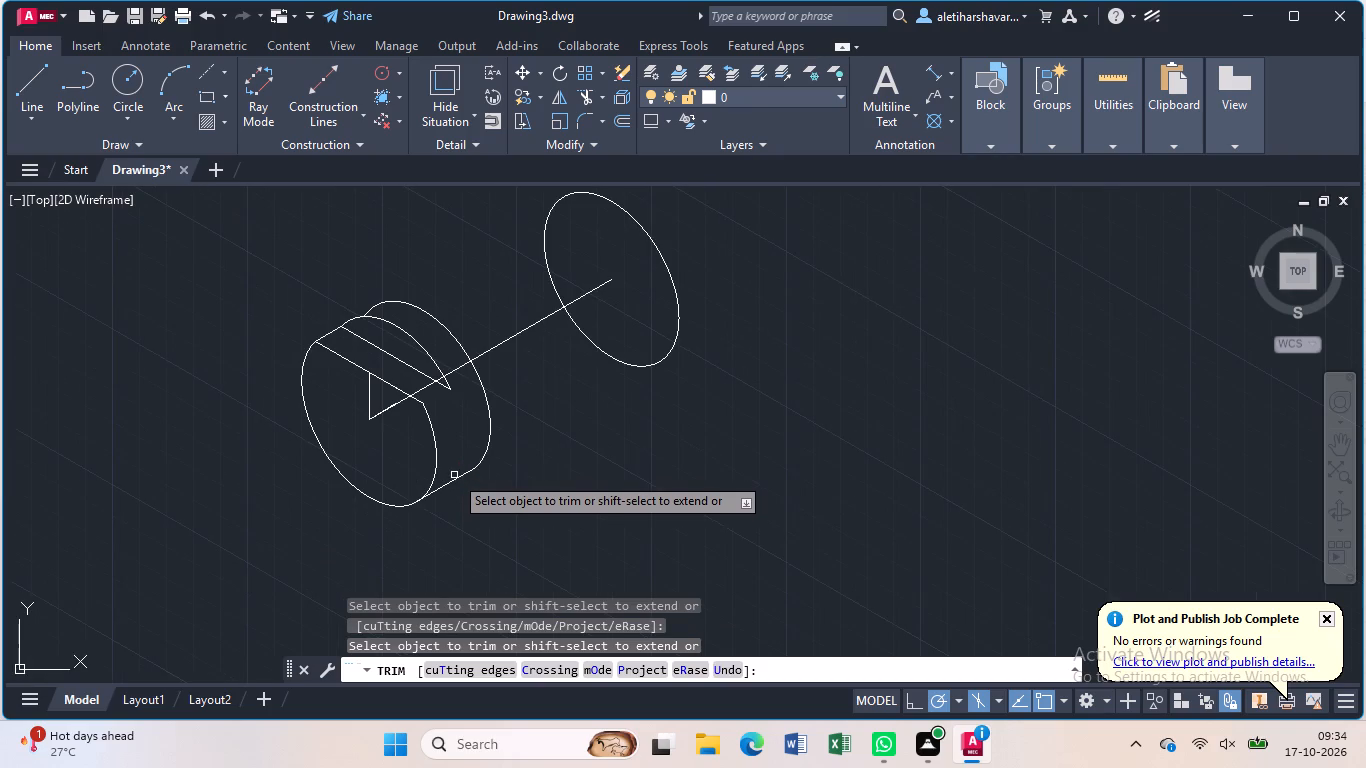
key(Escape)
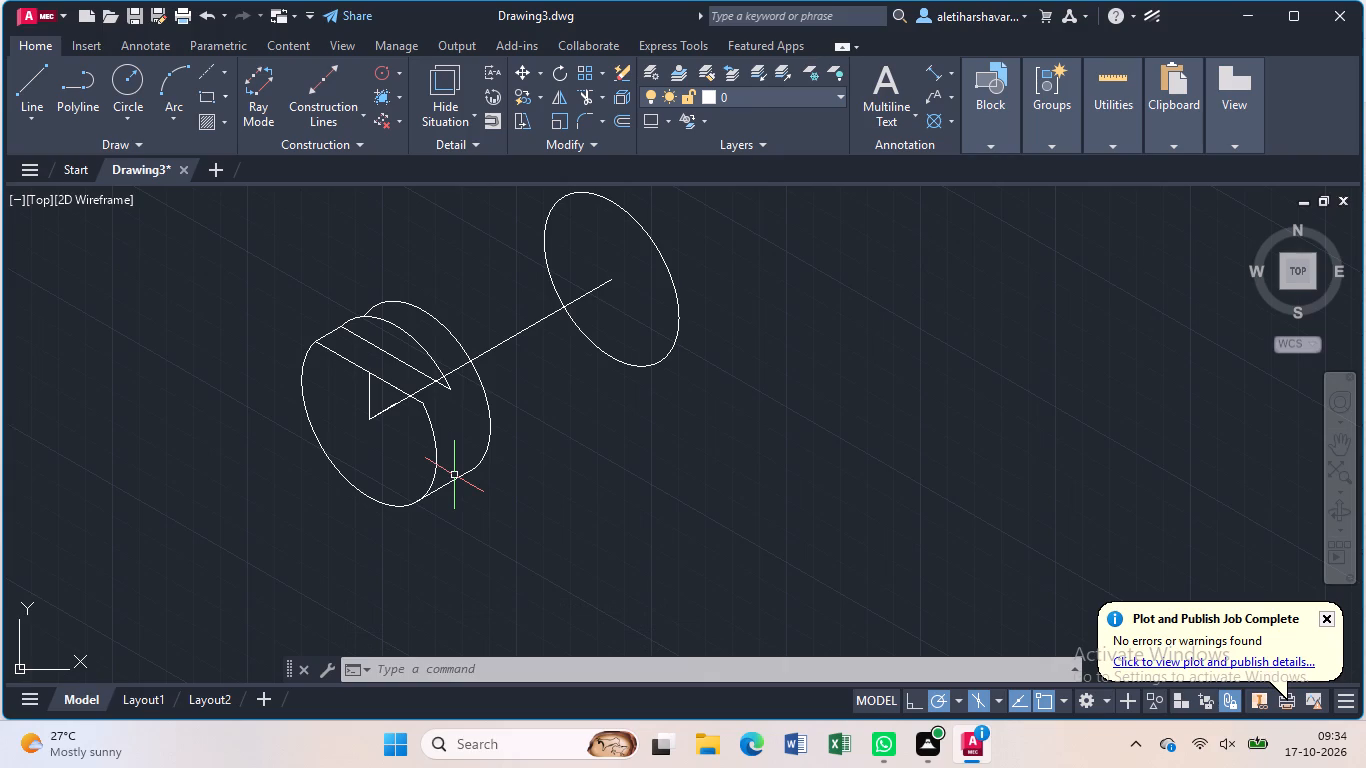
Draw a line from the lower end of the flat's back edge down the 30° slope, past the first isocircle's outline.
key(l)
key(Return)
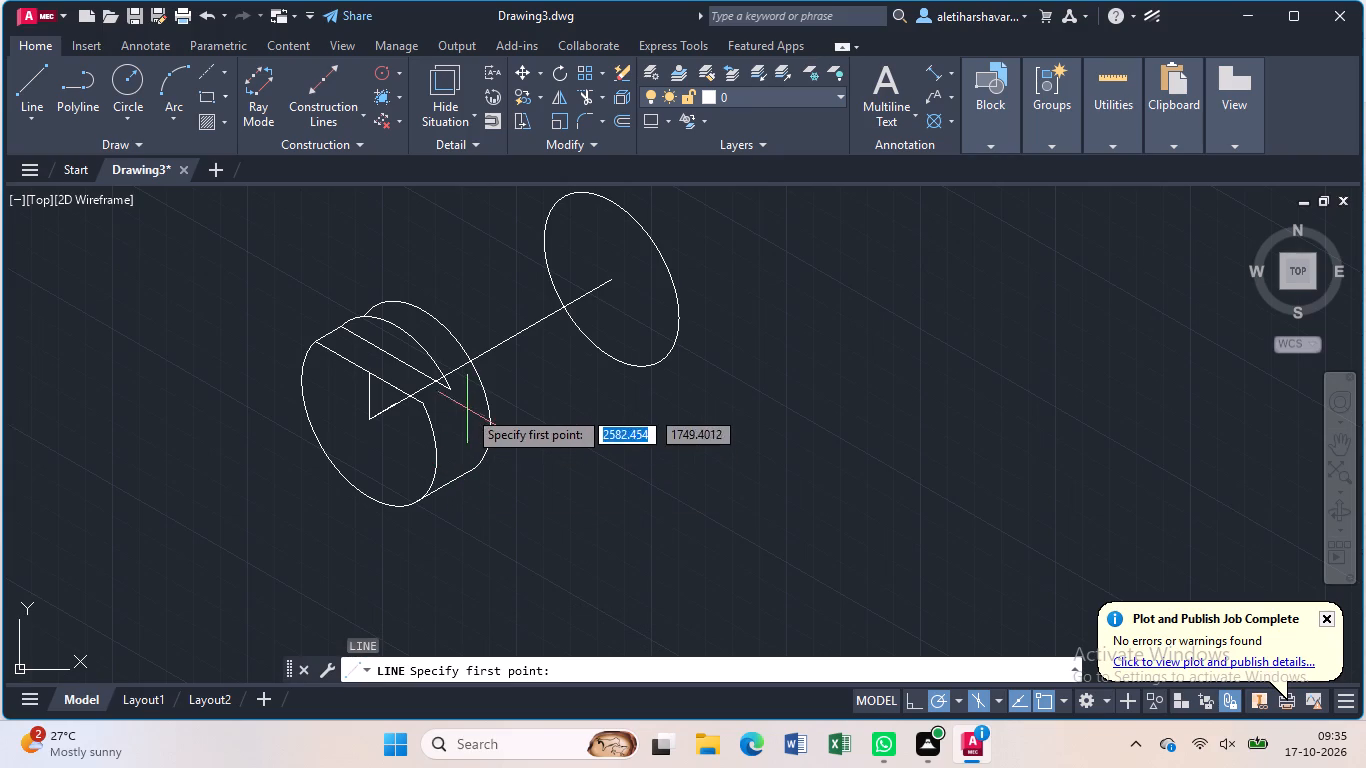
click(455, 391)
drag(401, 423, 401, 452)
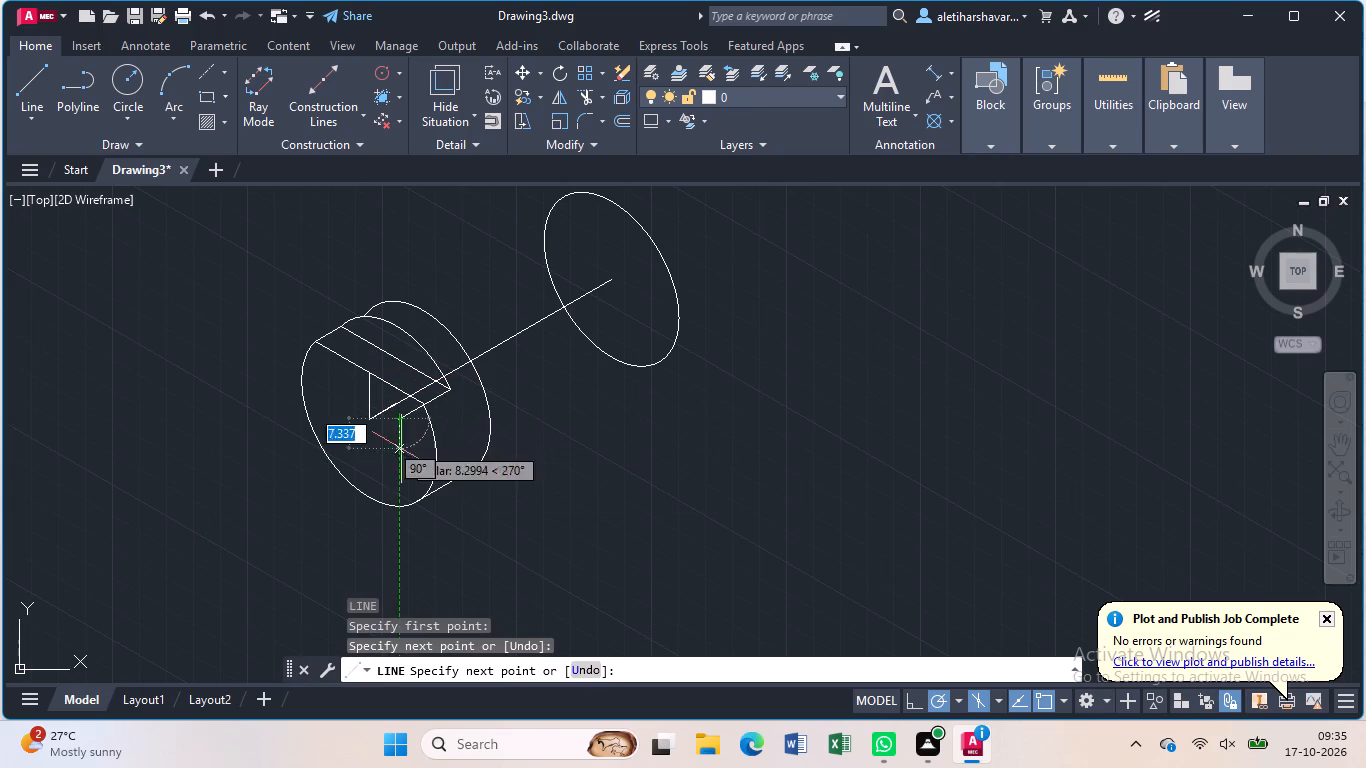
drag(401, 452, 395, 470)
key(Escape)
Trim the end of the flat's sloping side edge that overhangs inside the first isocircle's outline.
text(tr)
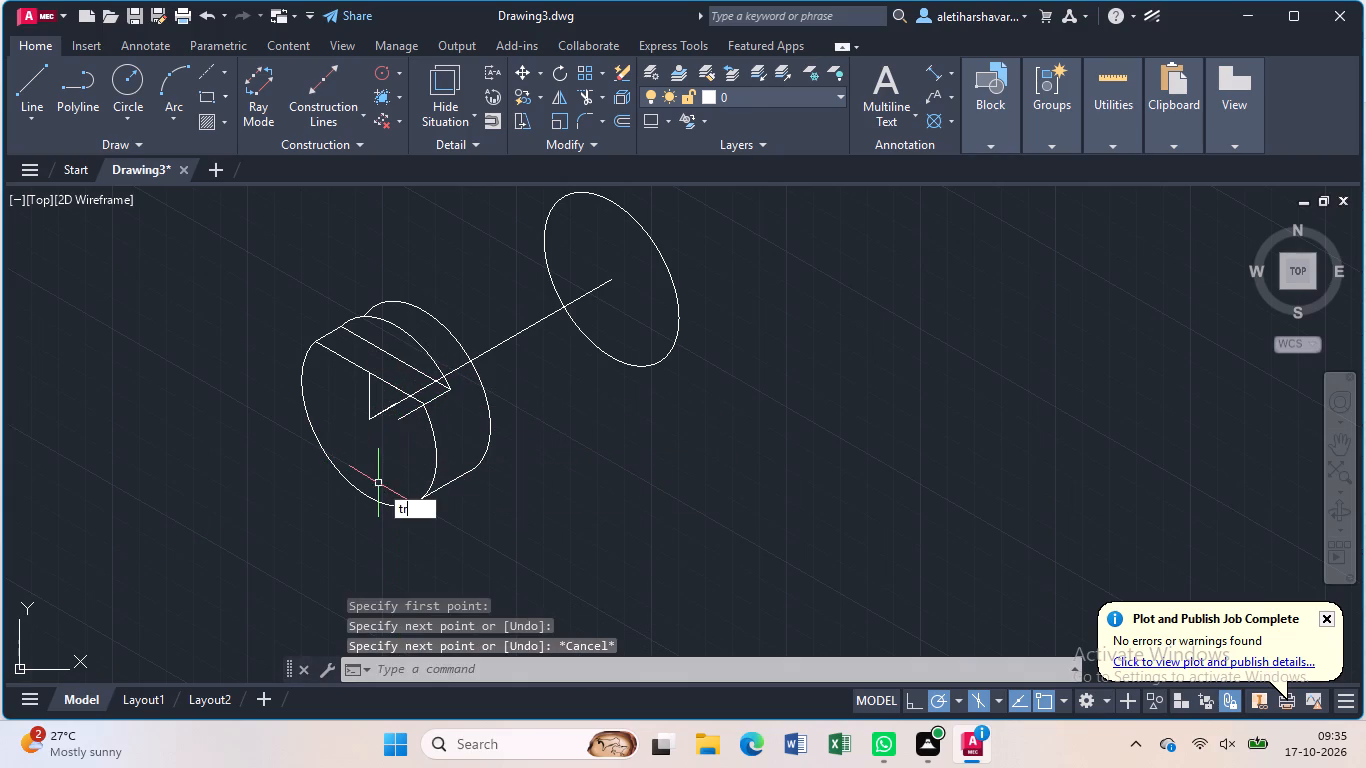
key(Return)
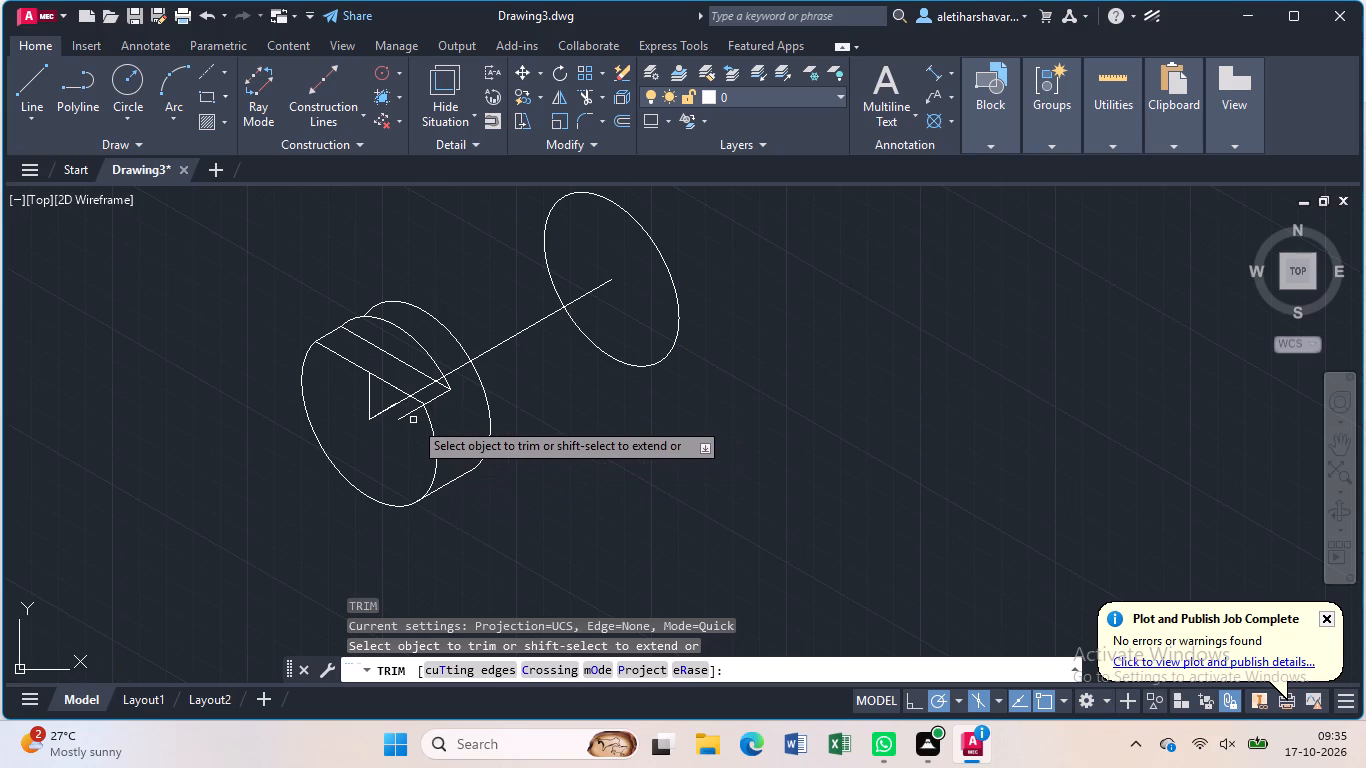
click(409, 414)
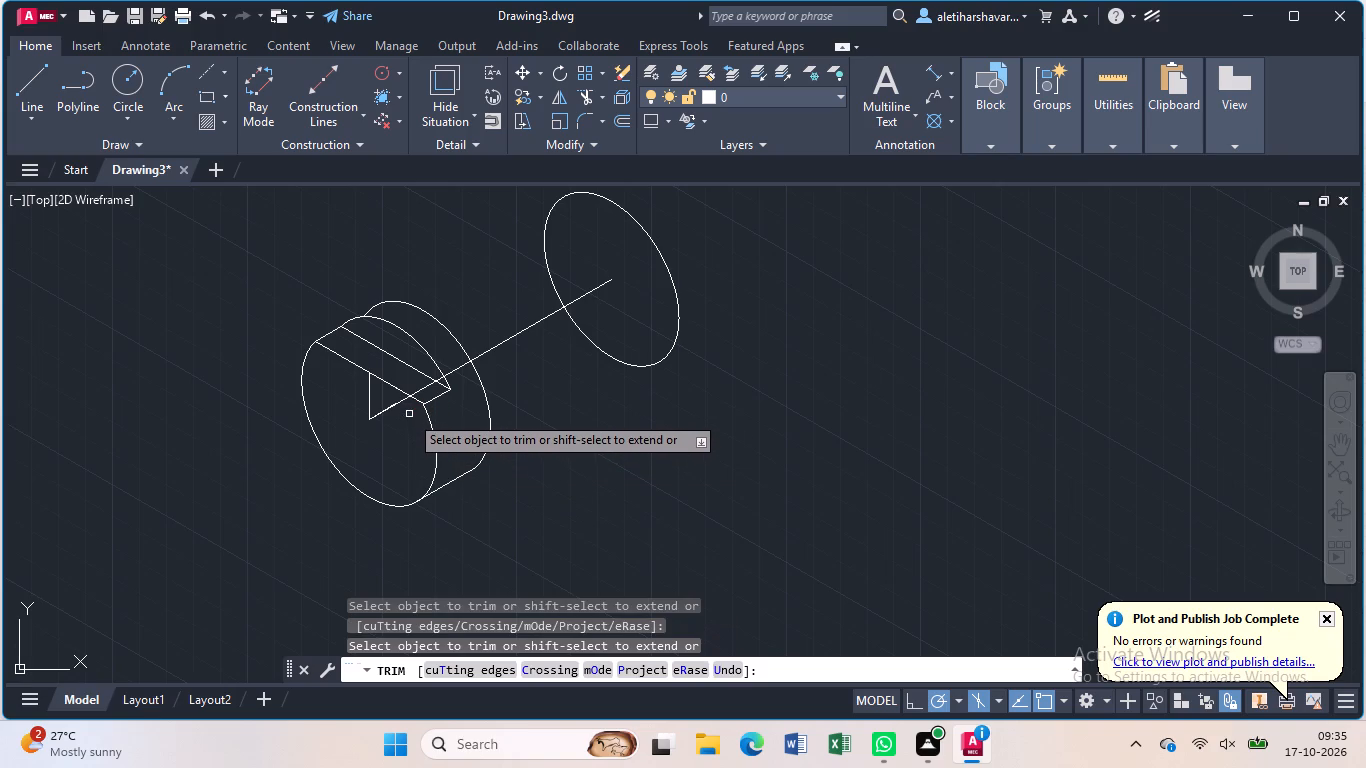
key(Escape)
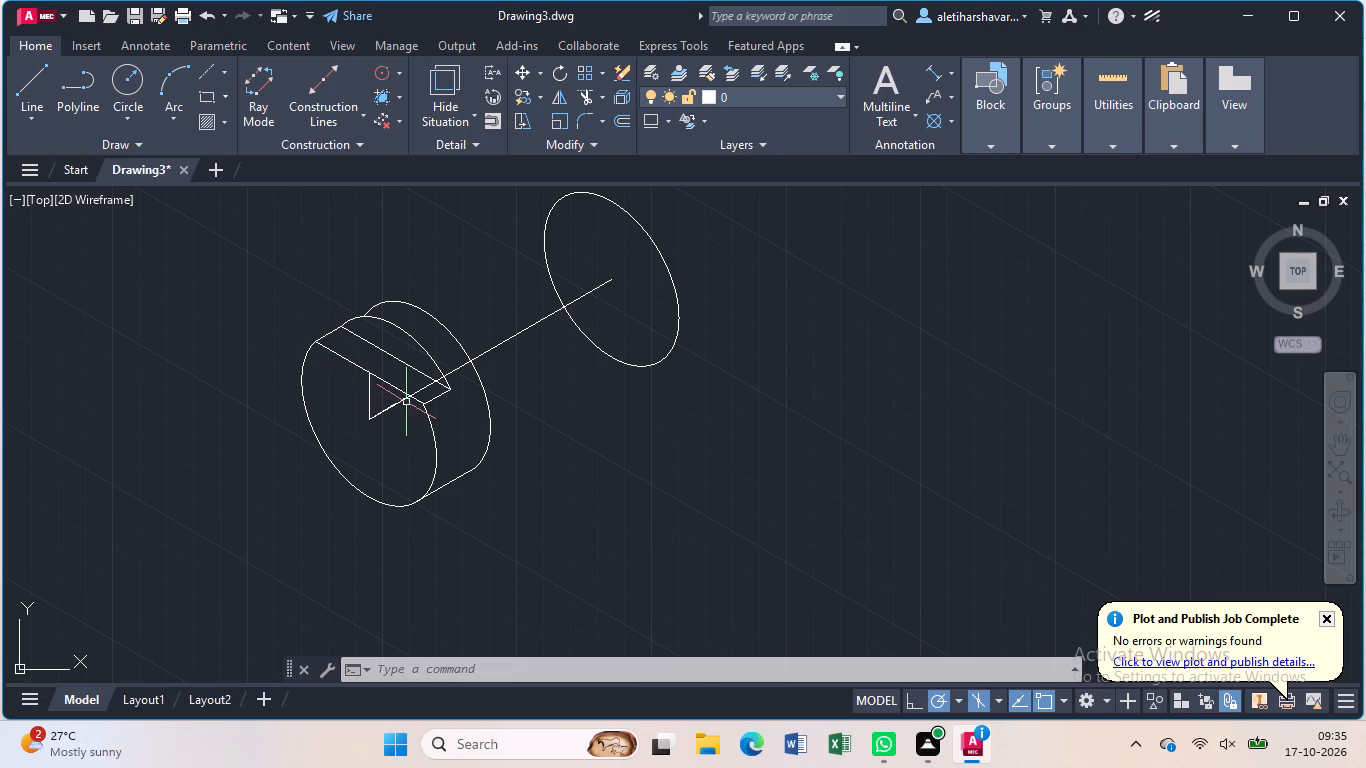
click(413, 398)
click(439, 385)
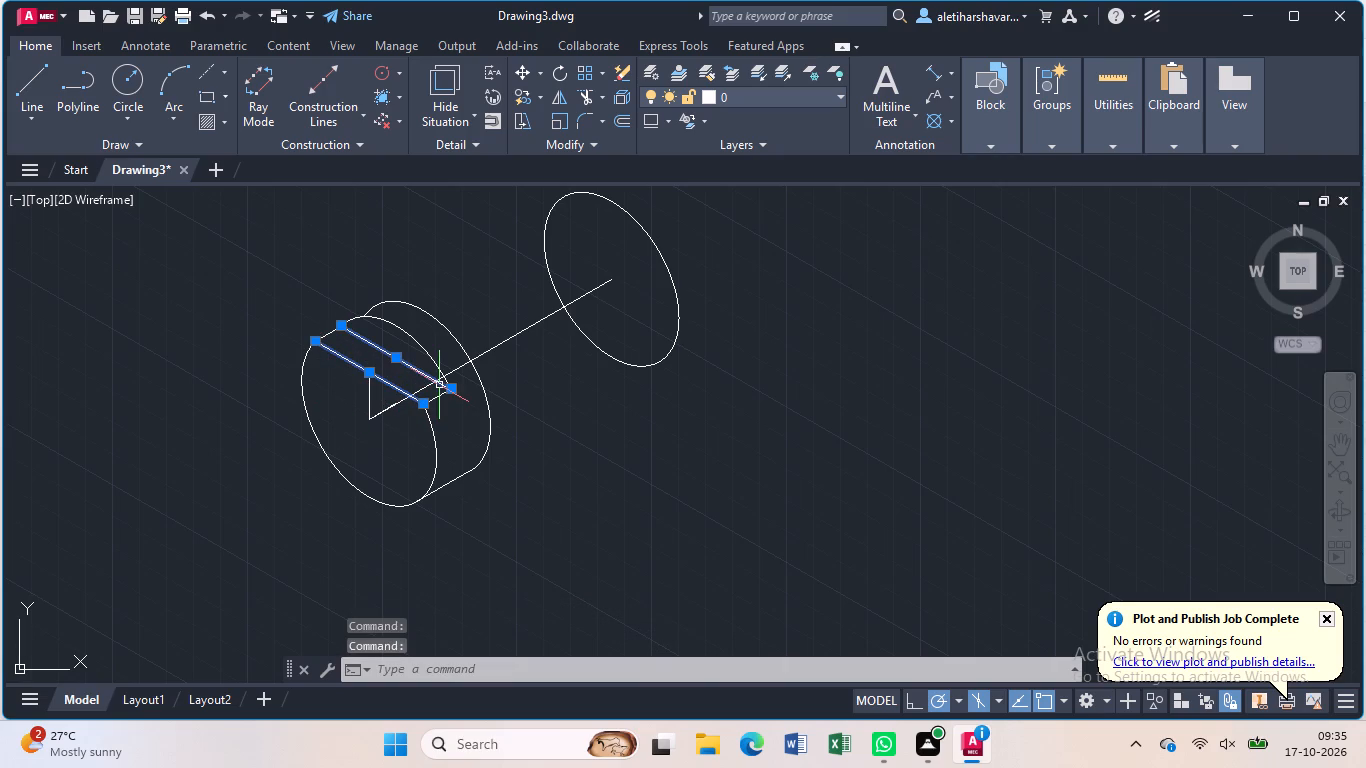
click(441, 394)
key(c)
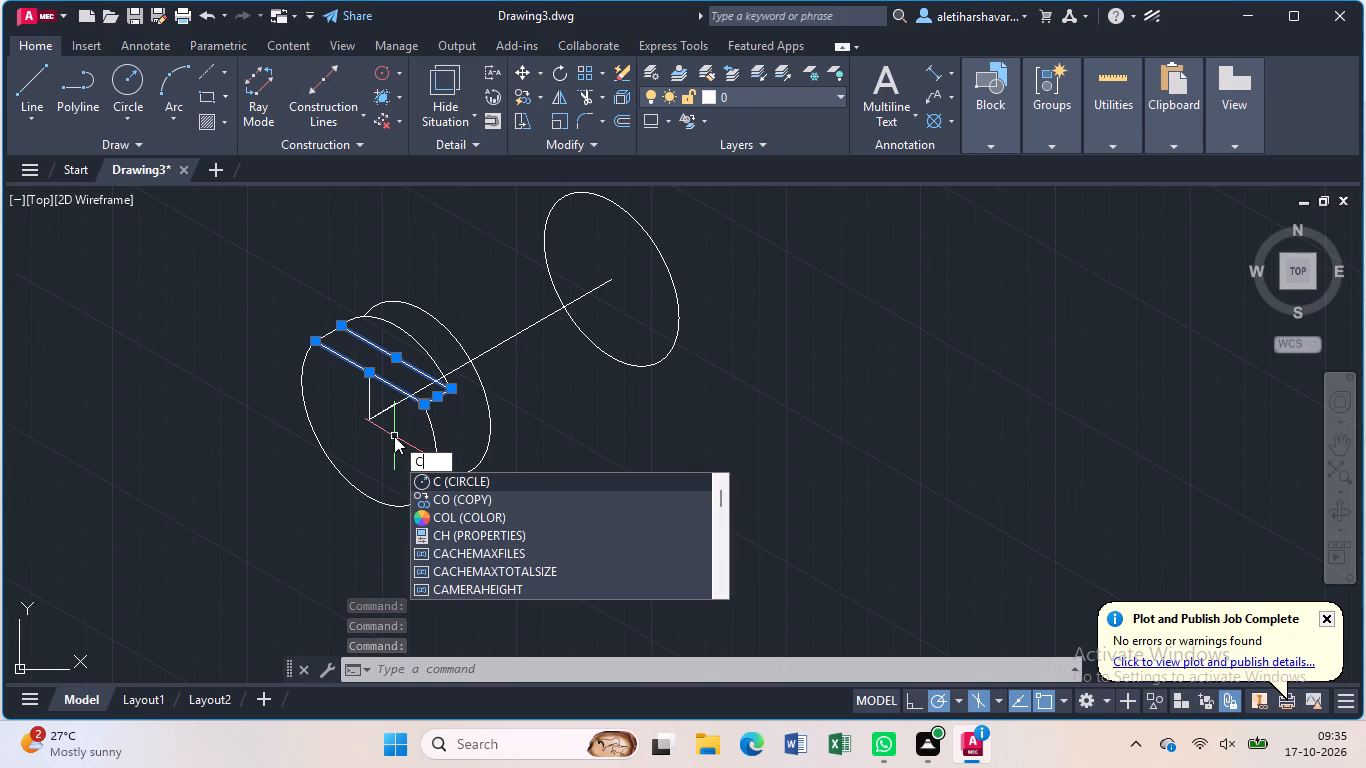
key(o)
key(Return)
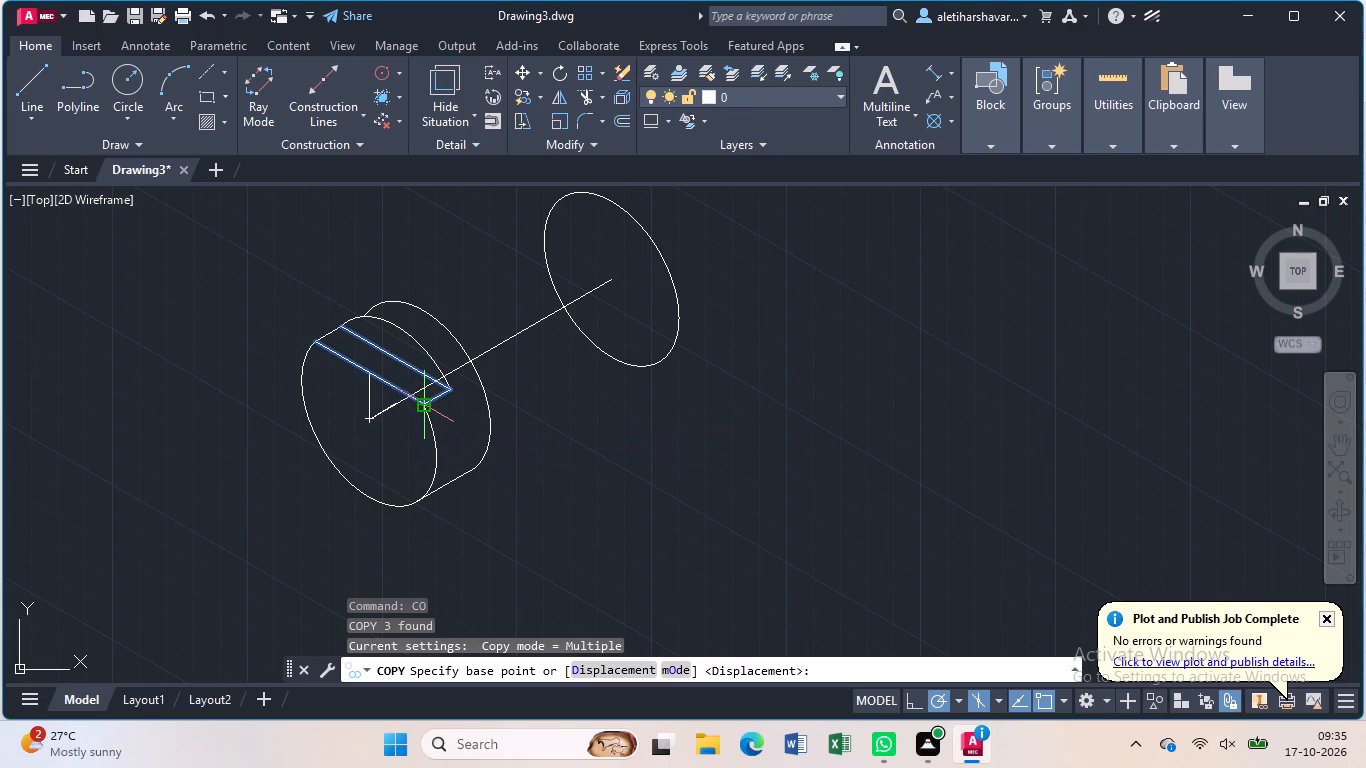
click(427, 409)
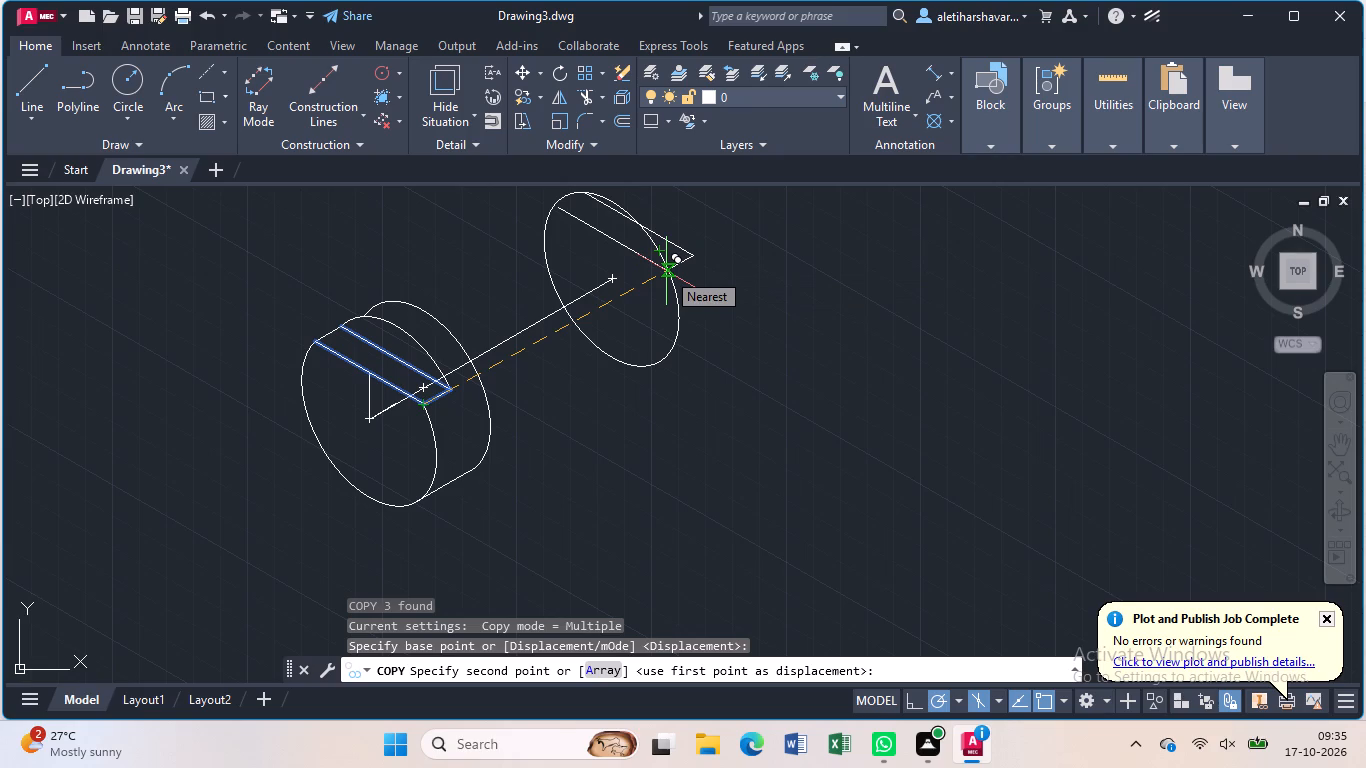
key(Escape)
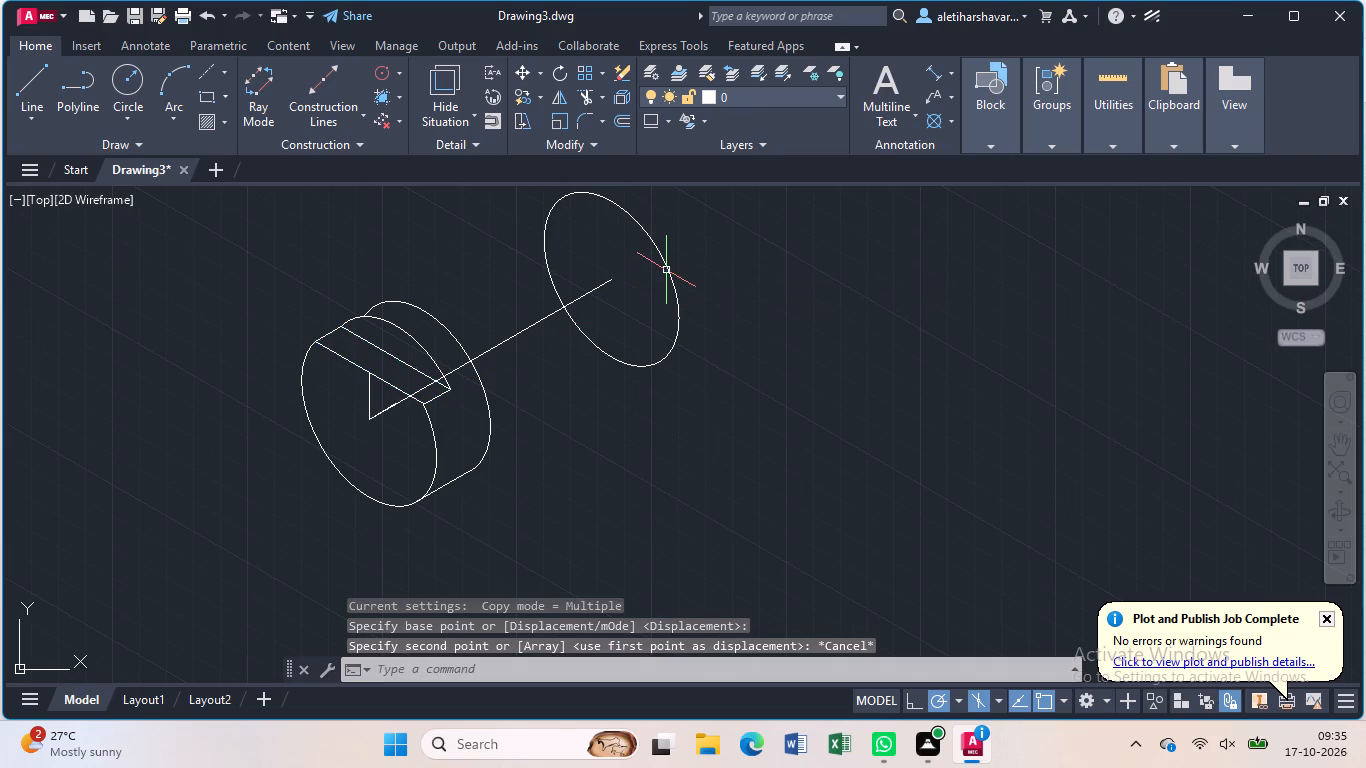
Draw a line about 94 units long at 30° from the lower end of the flat's front edge, past the 90-unit isocircle copy.
key(l)
key(Return)
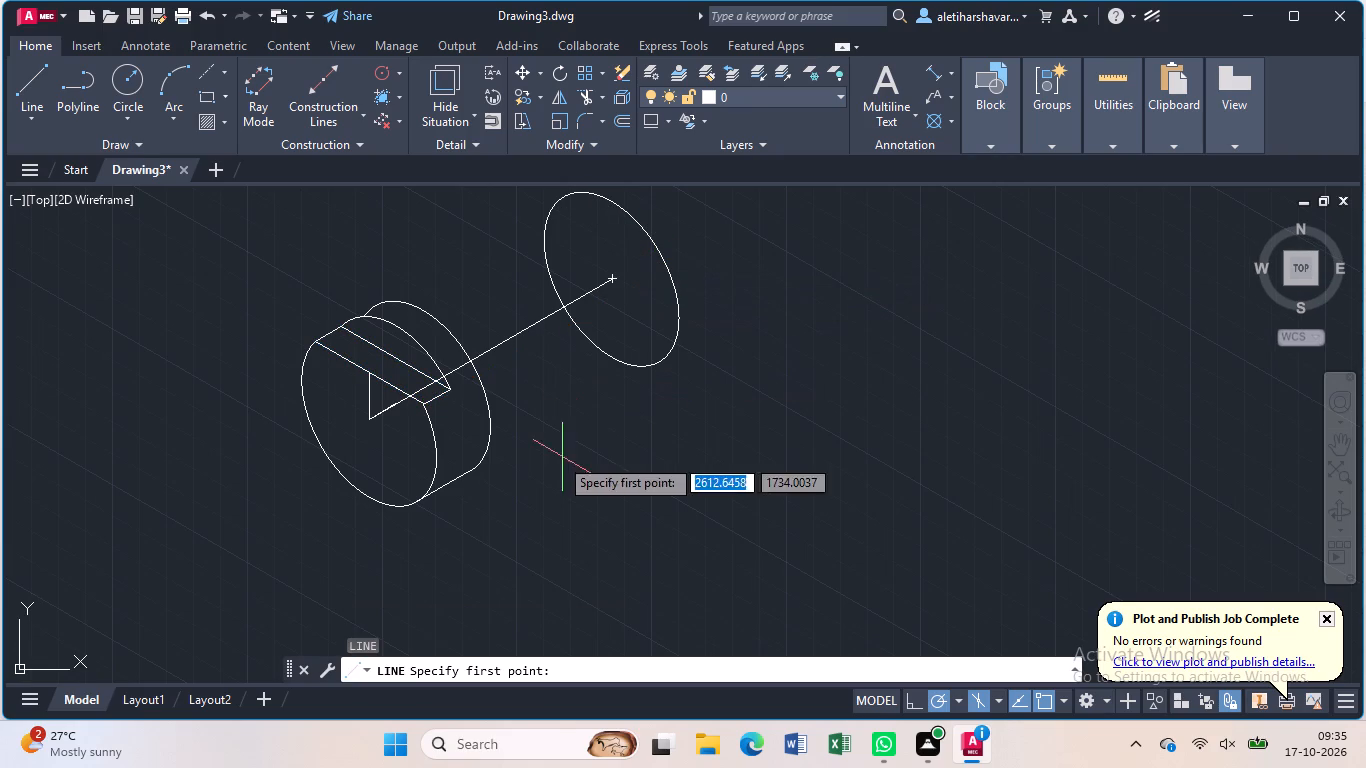
click(420, 410)
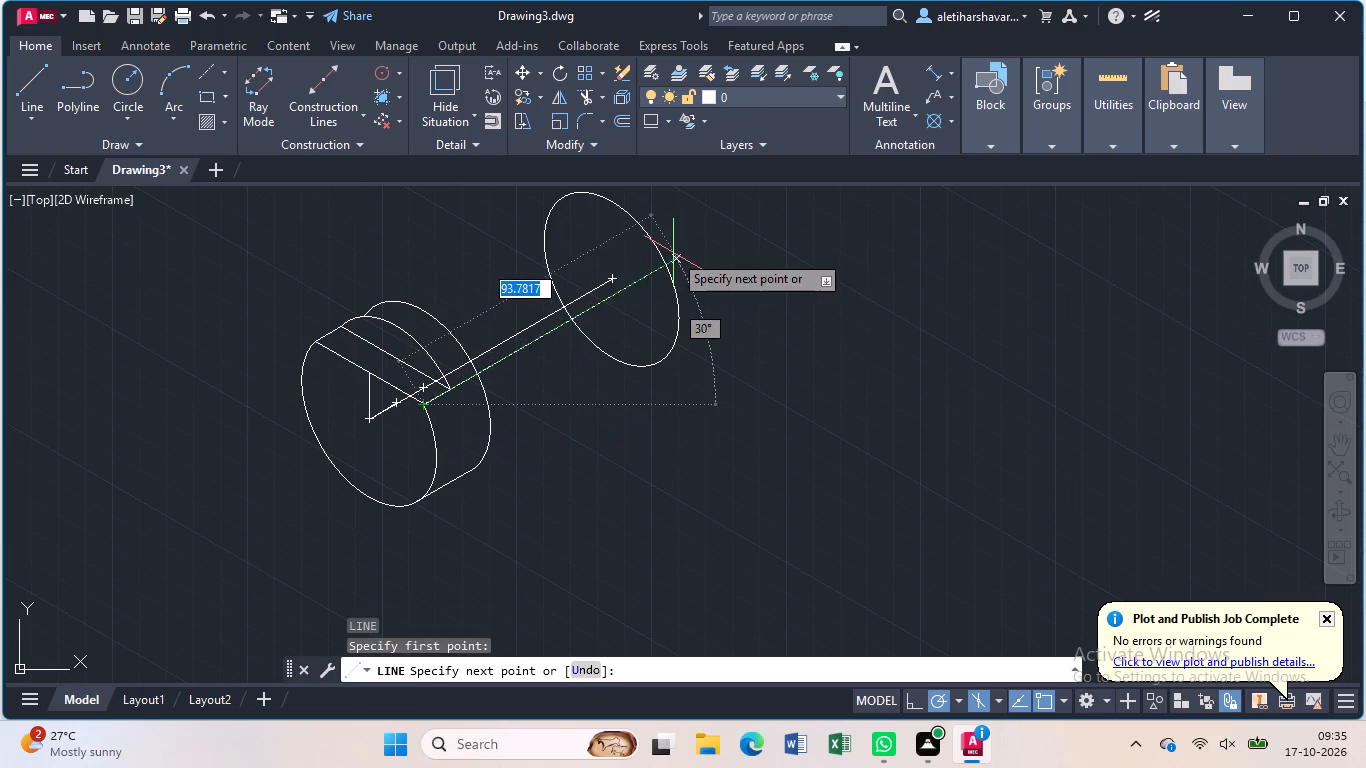
drag(677, 253, 687, 254)
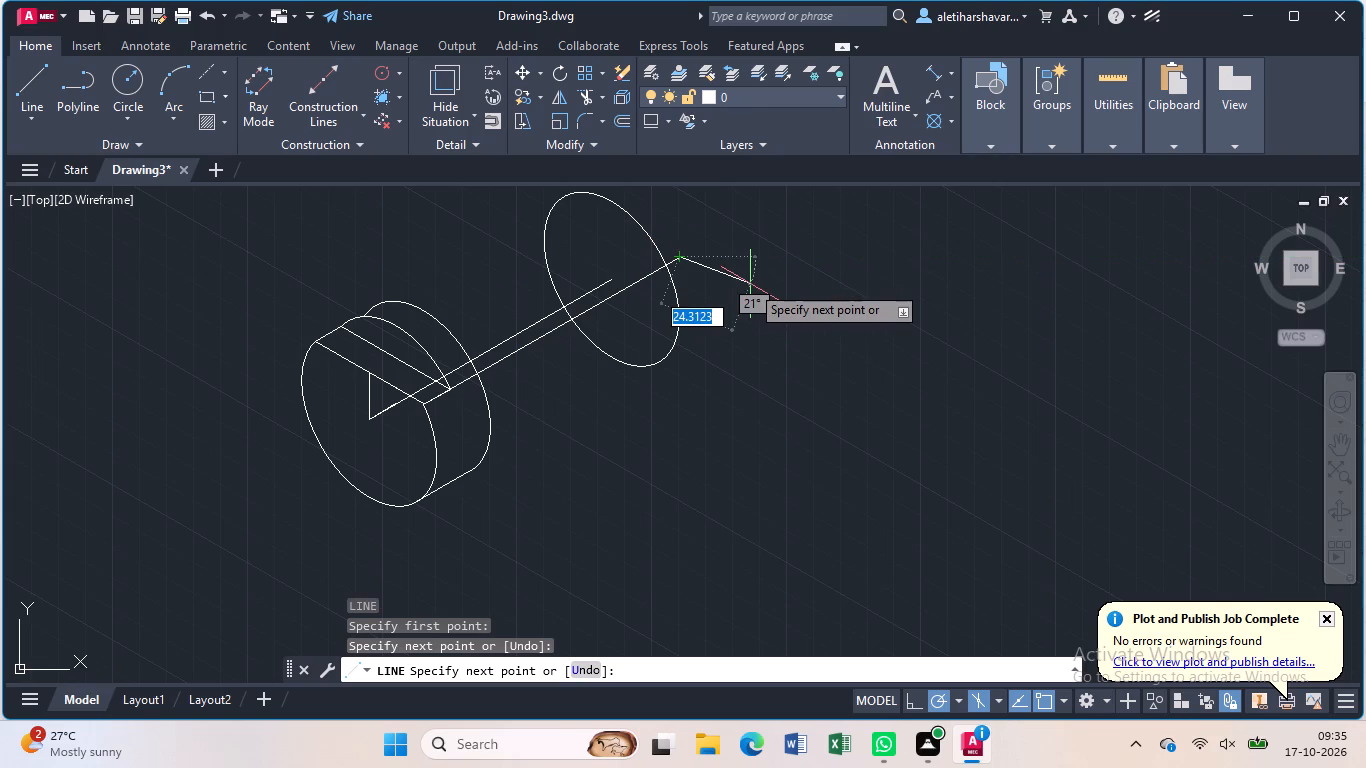
key(Escape)
Trim the new long line's end that overhangs the 90-unit isocircle copy.
text(tr)
key(Return)
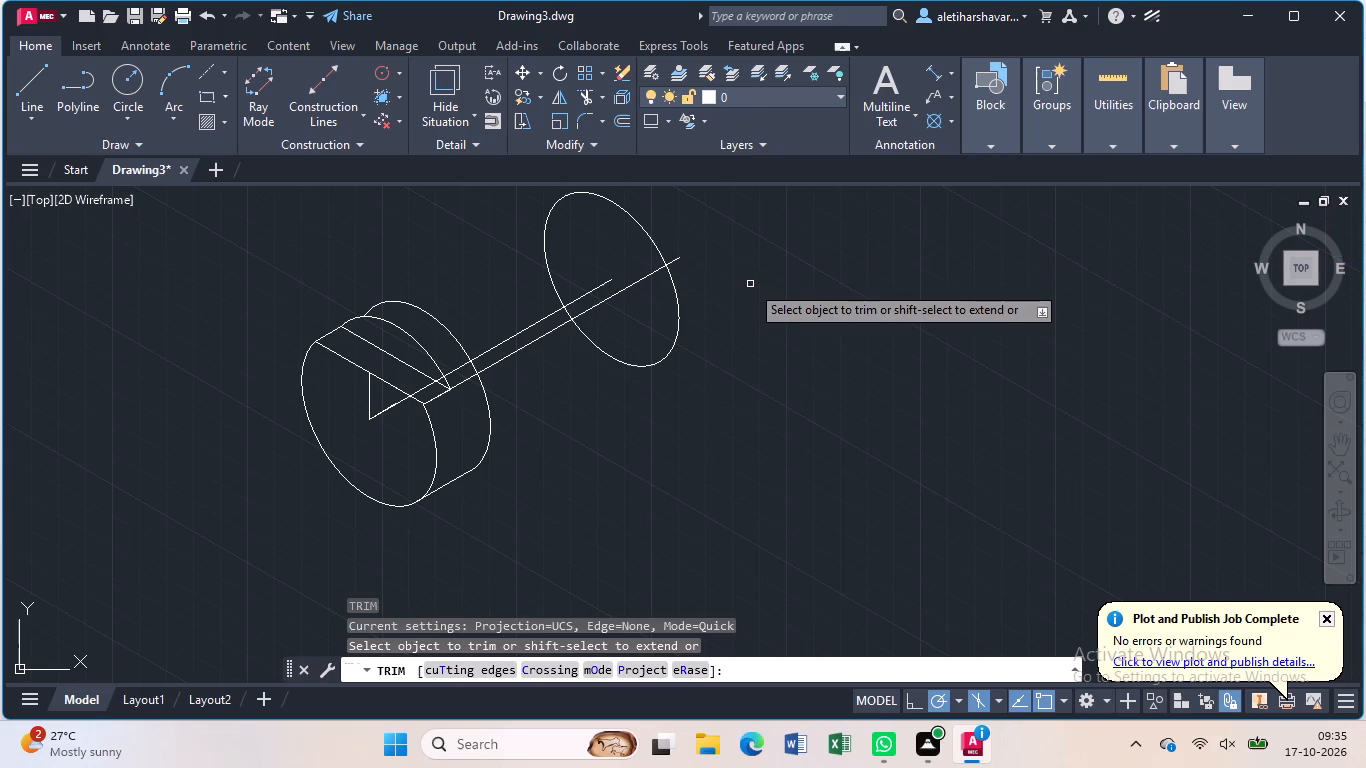
click(679, 256)
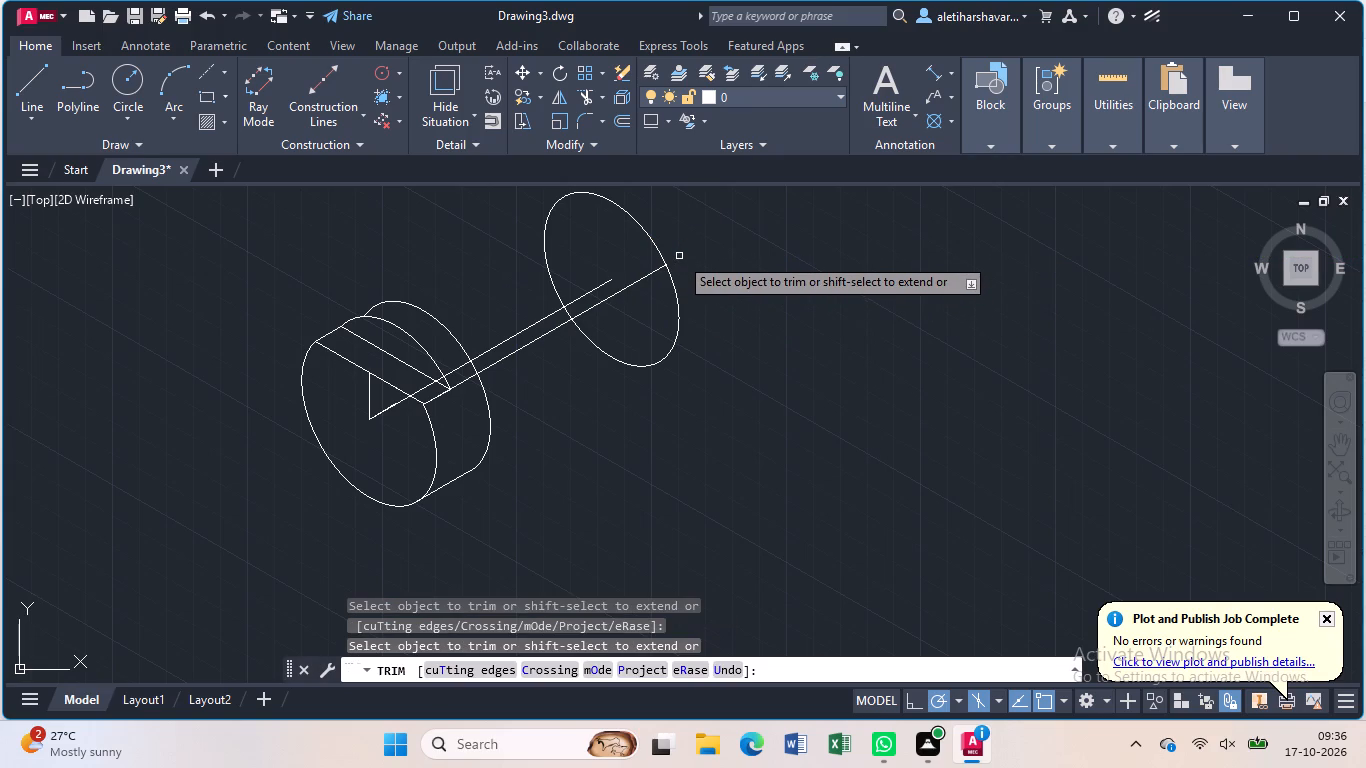
key(Escape)
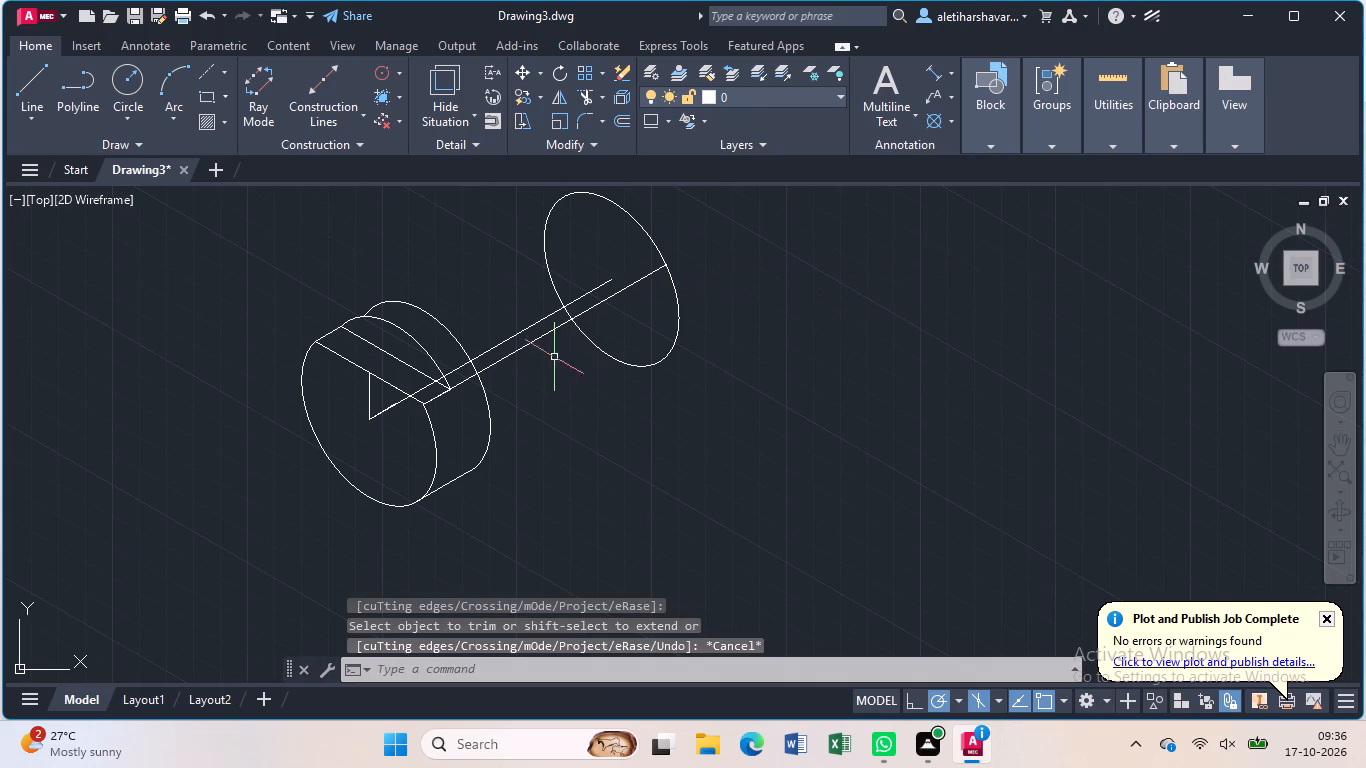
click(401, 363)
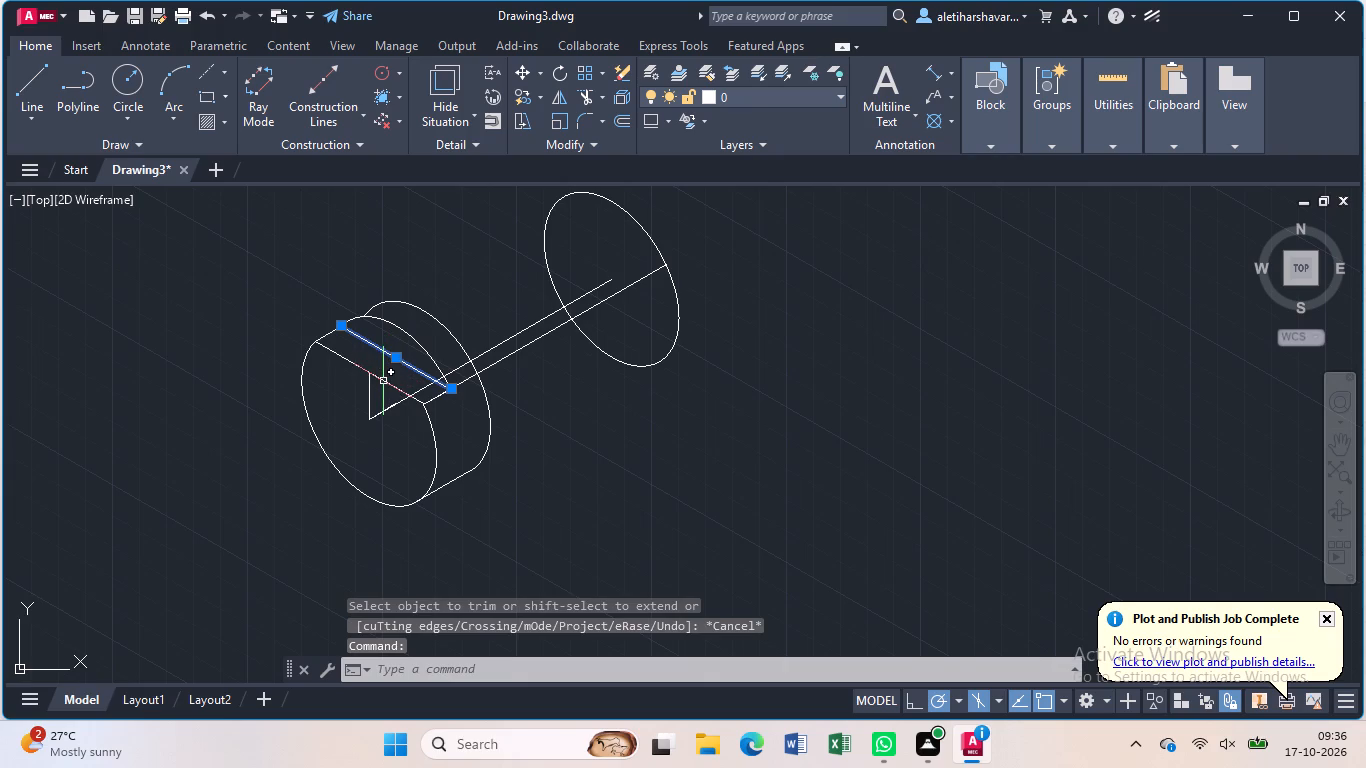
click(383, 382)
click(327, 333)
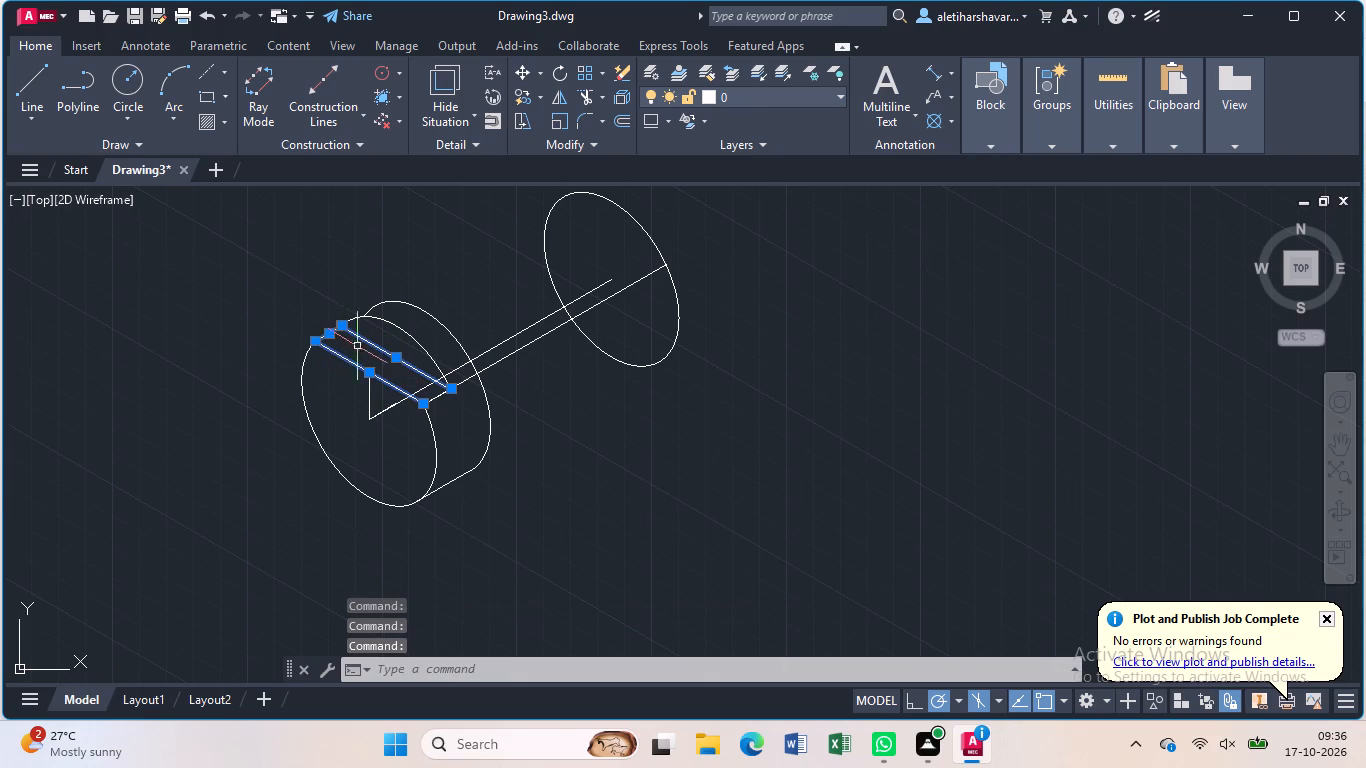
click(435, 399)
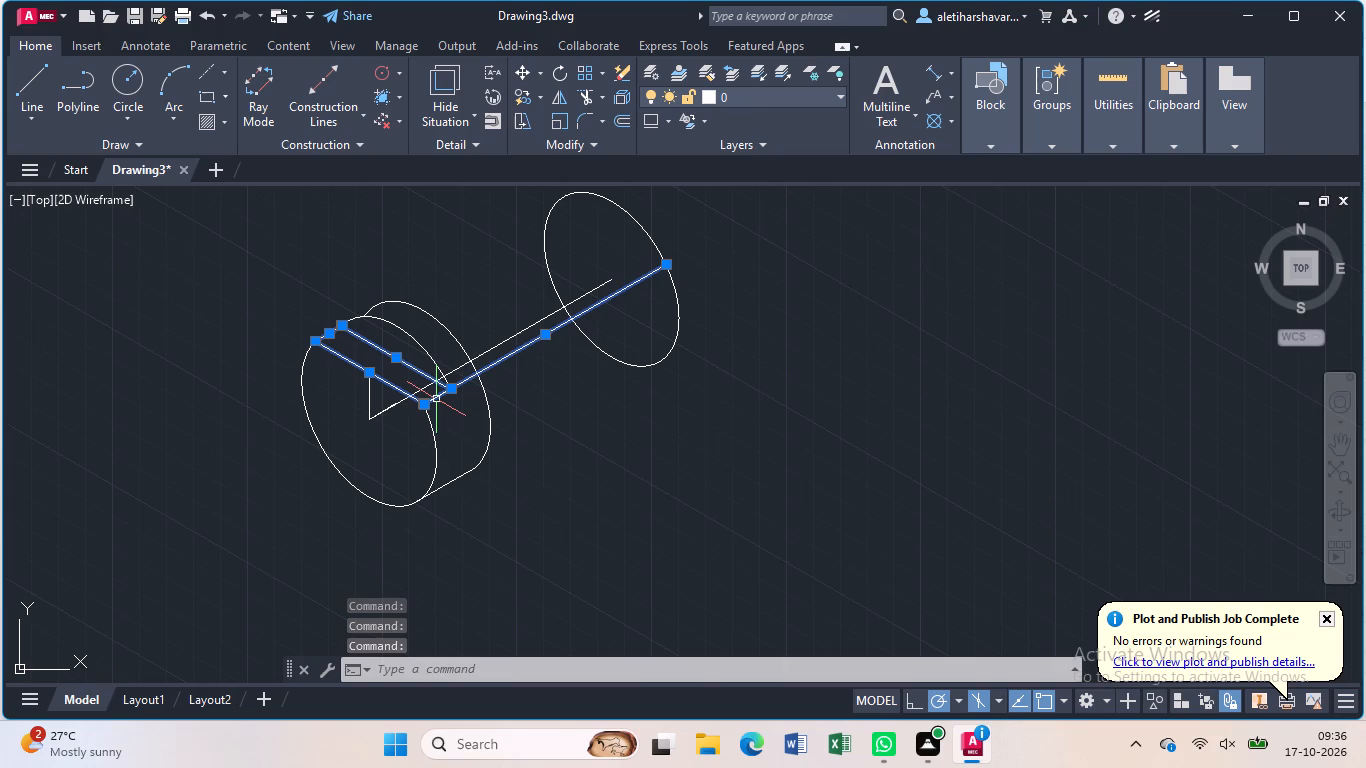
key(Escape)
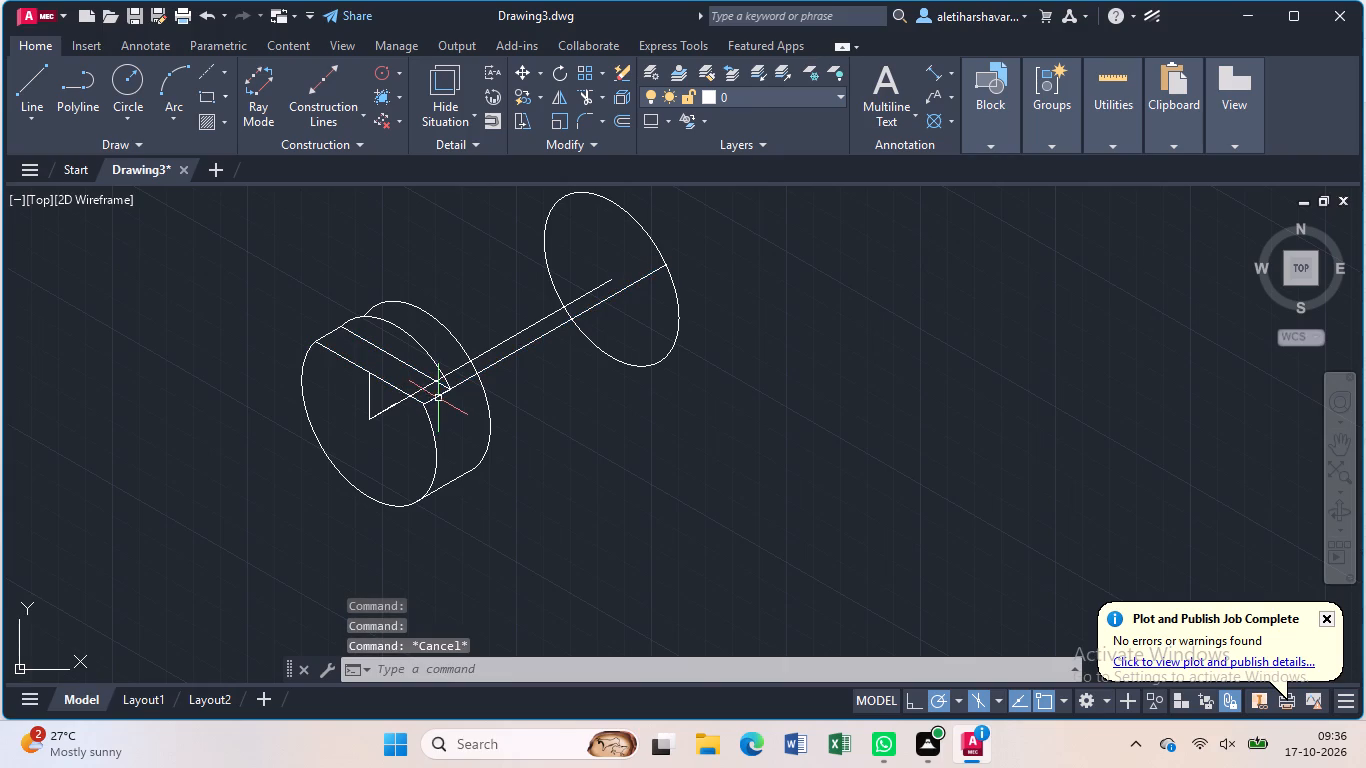
Copy the flat's front, back and upper side edges from the front edge's lower end to the long line's end on the 90-unit isocircle.
click(422, 371)
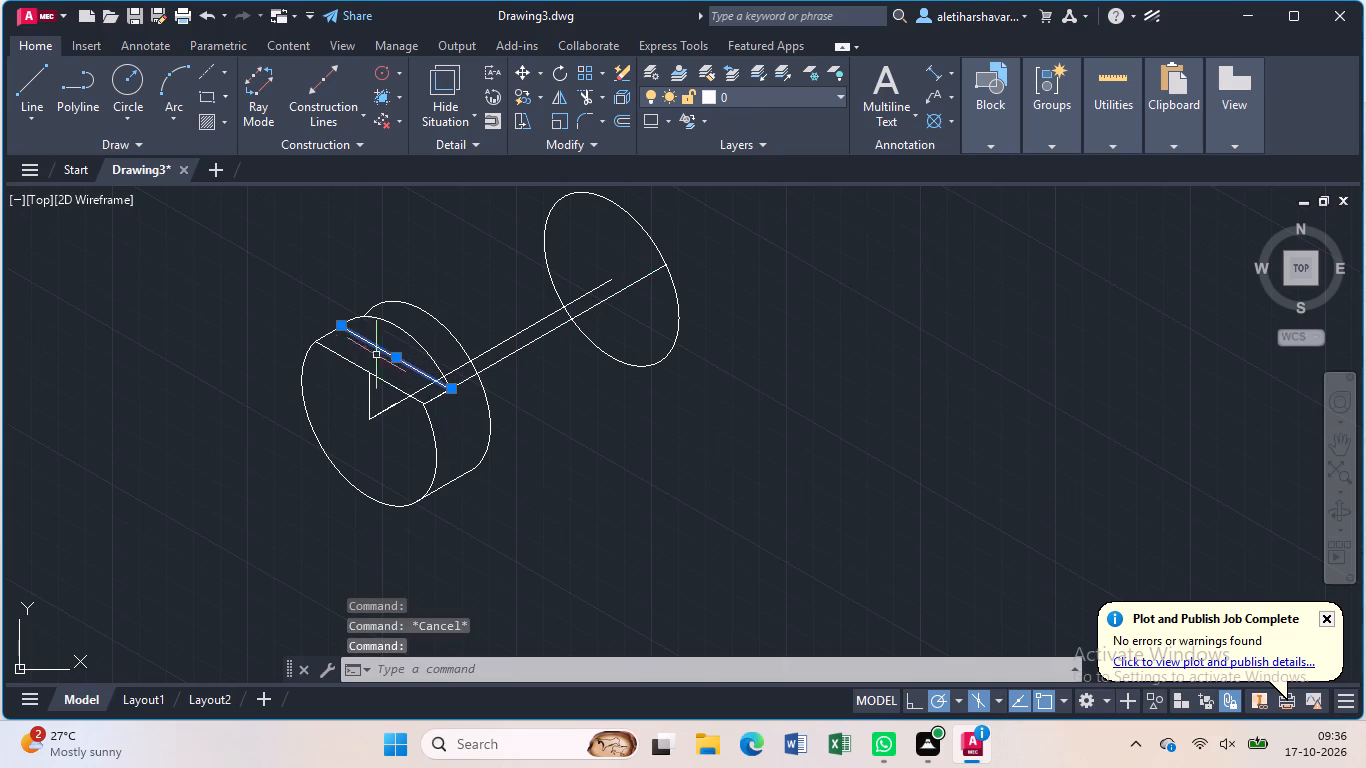
click(328, 331)
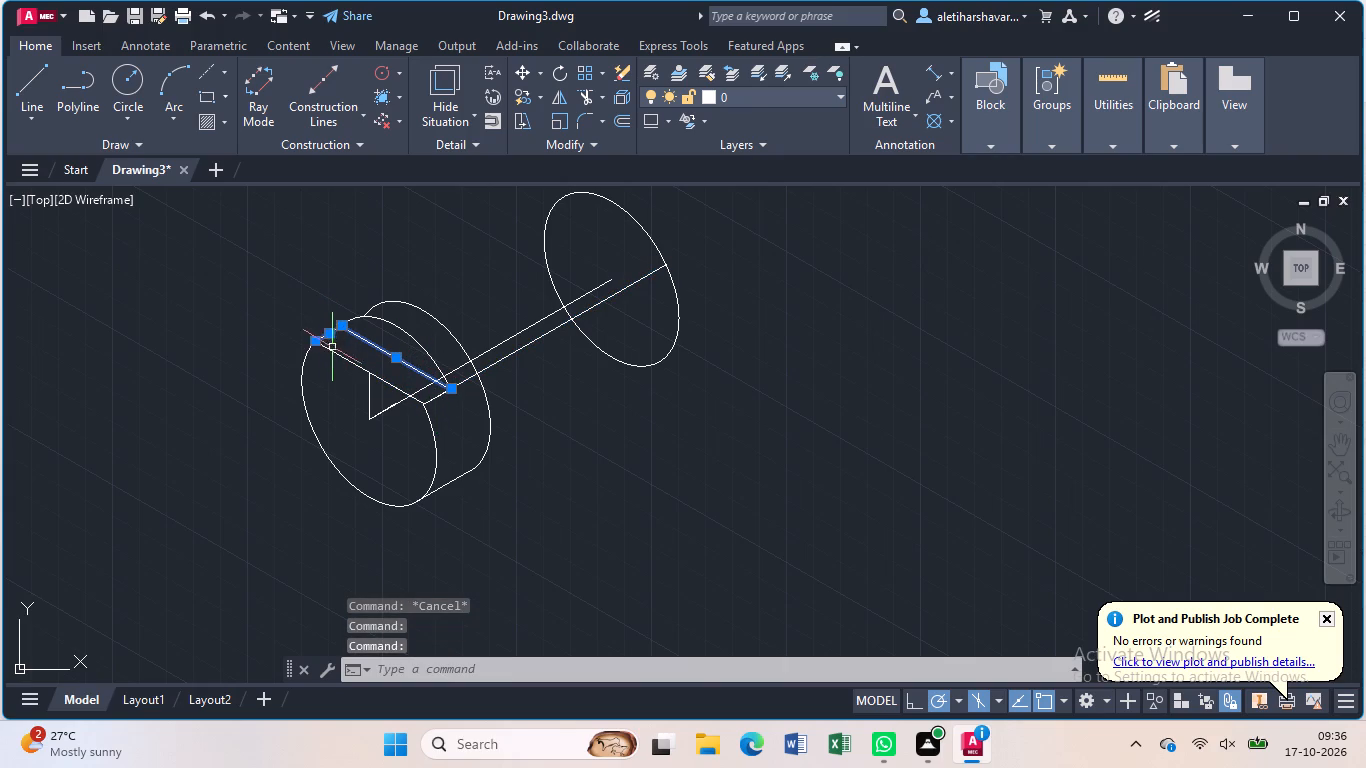
click(340, 358)
text(co)
key(Return)
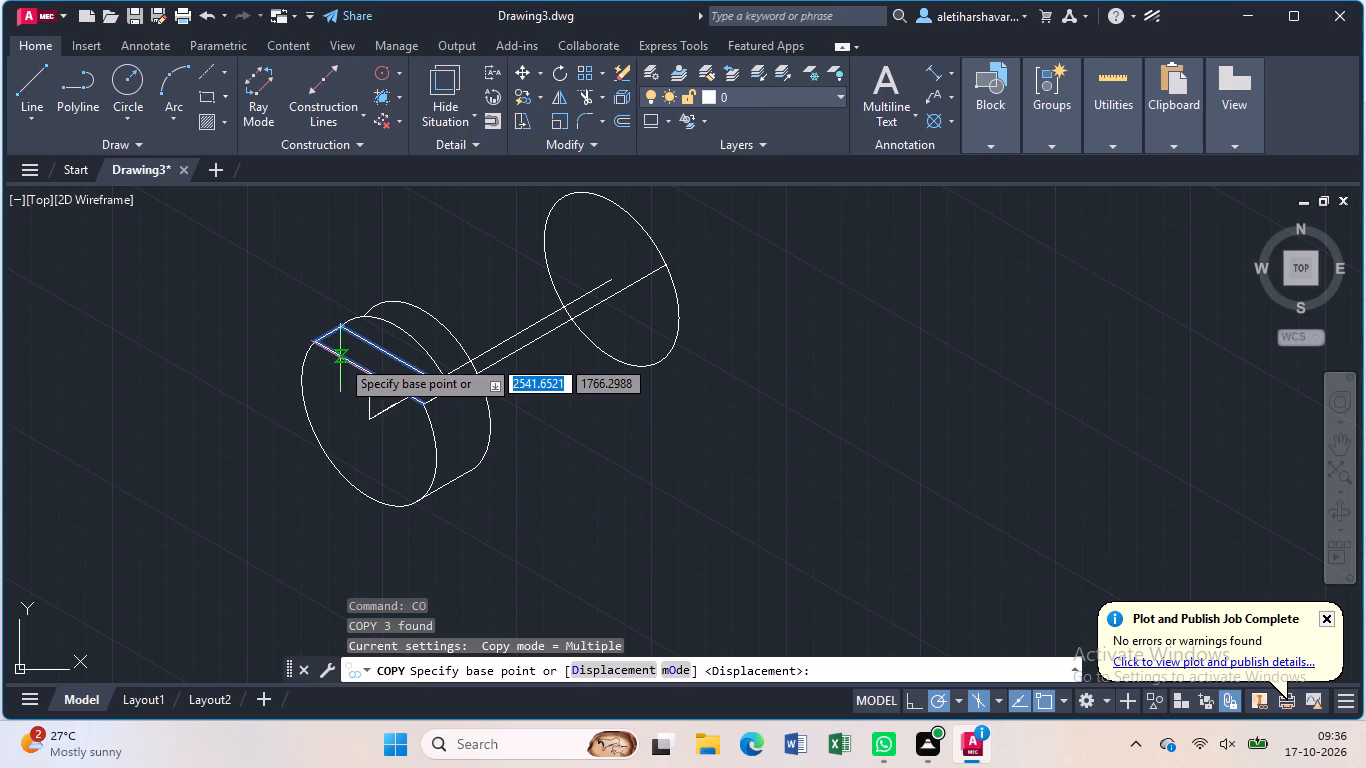
click(419, 401)
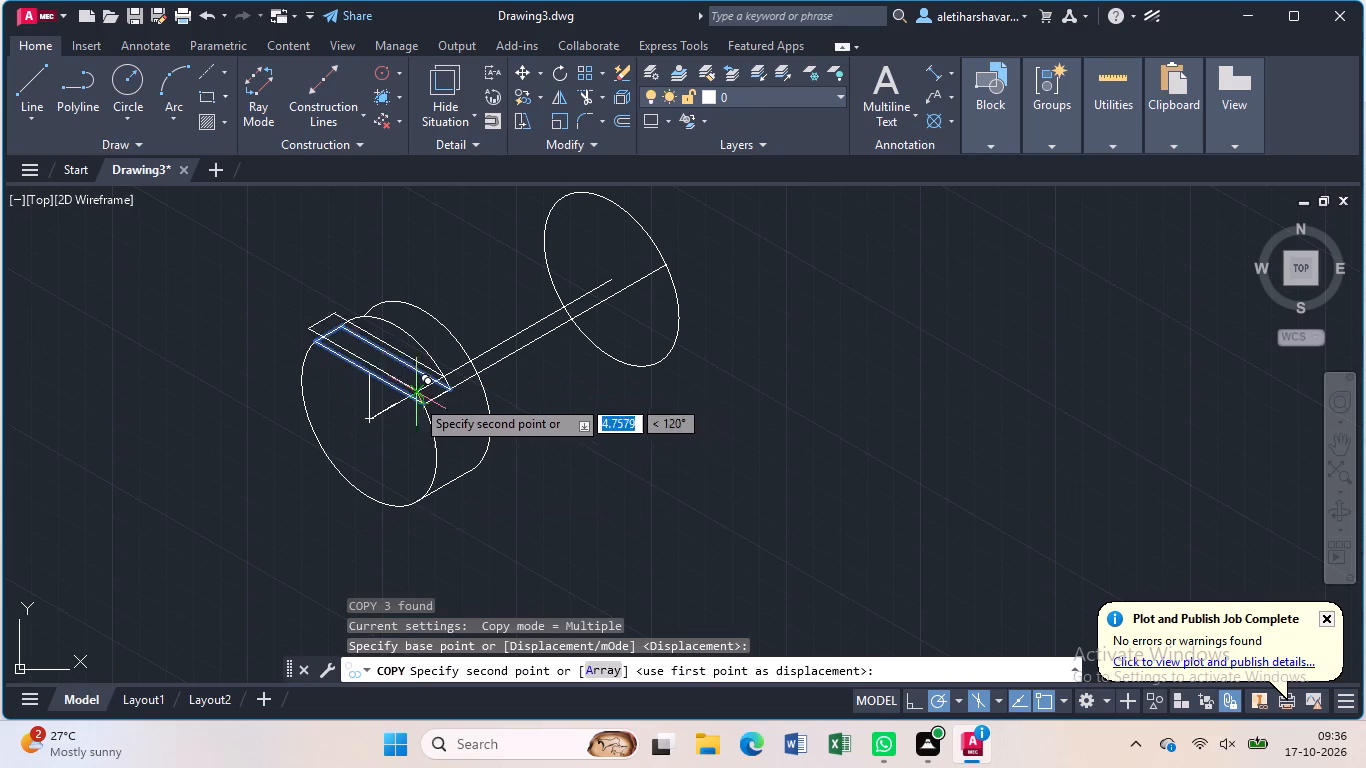
click(661, 268)
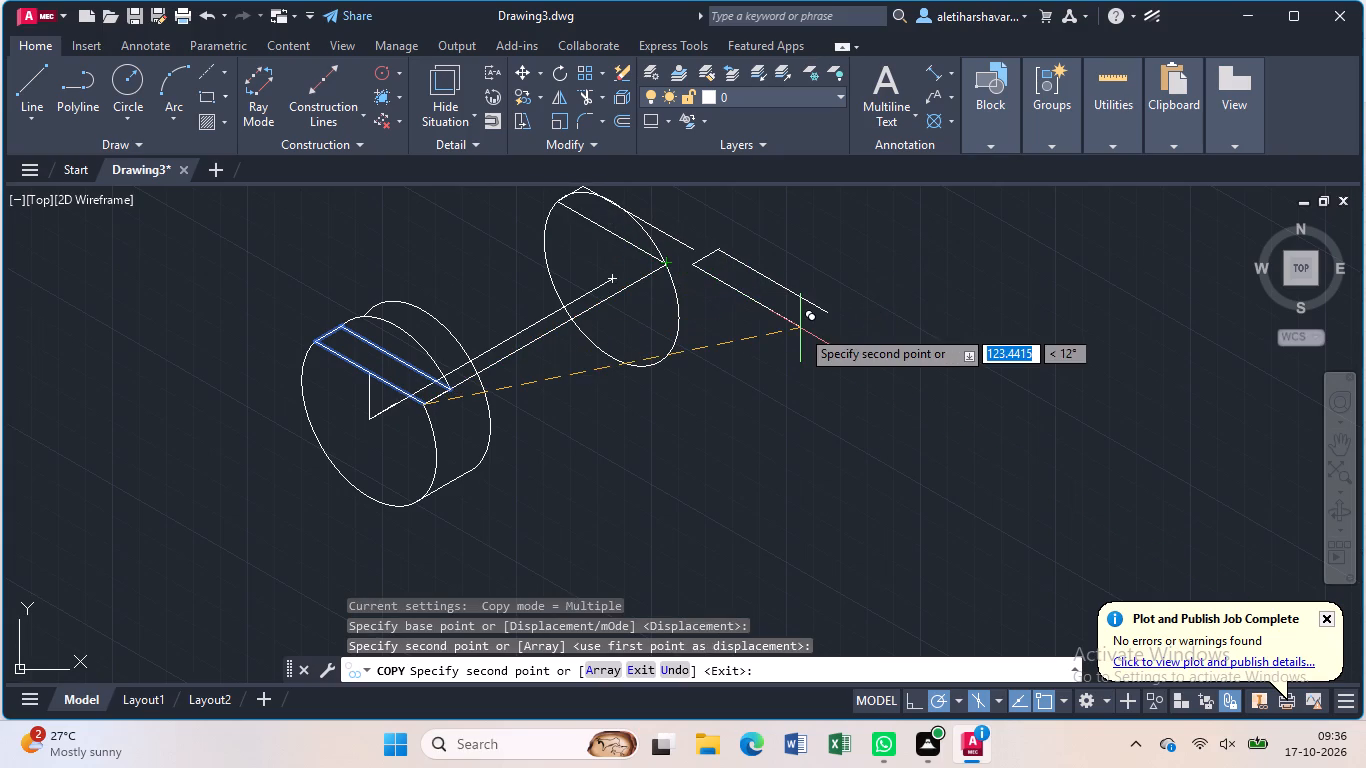
key(Escape)
Draw the missing lower side edge at 30° between the lower ends of the copied flat's front and back edges.
key(l)
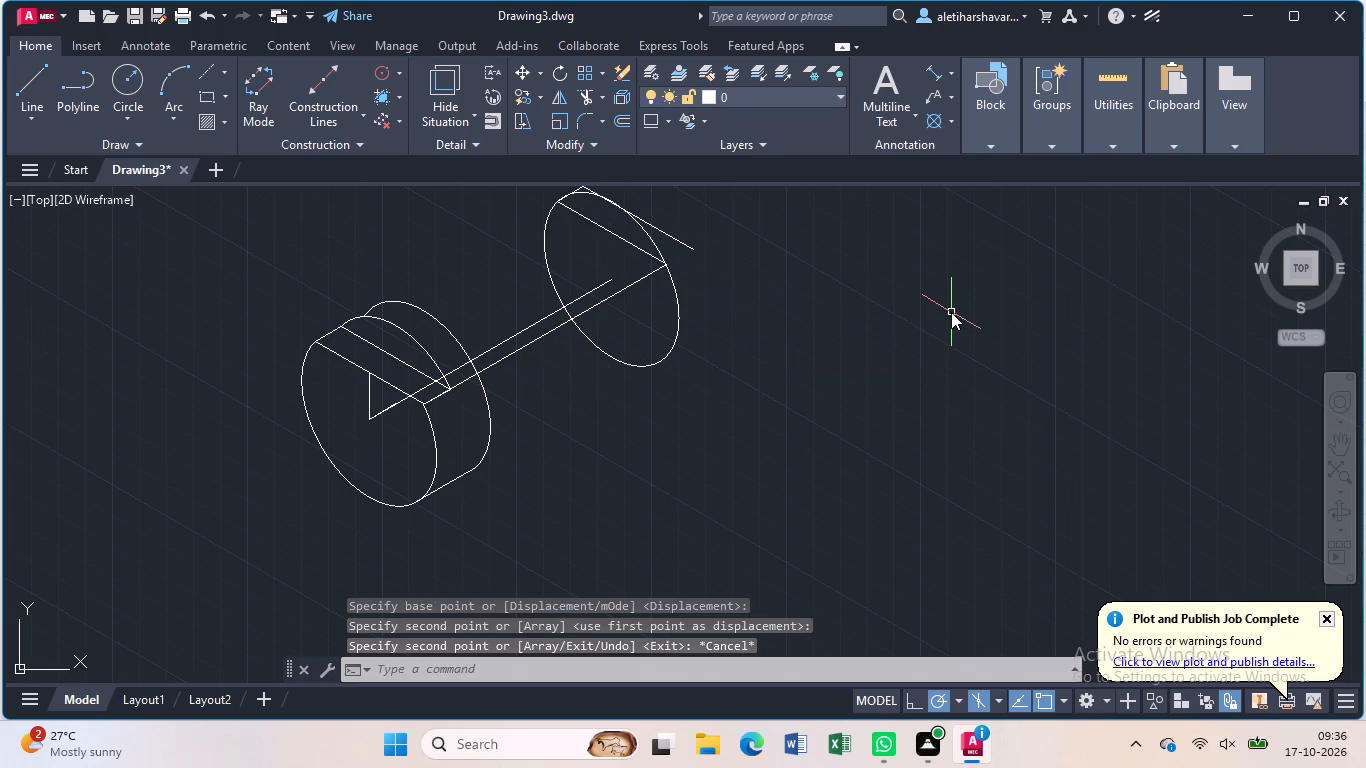
key(Return)
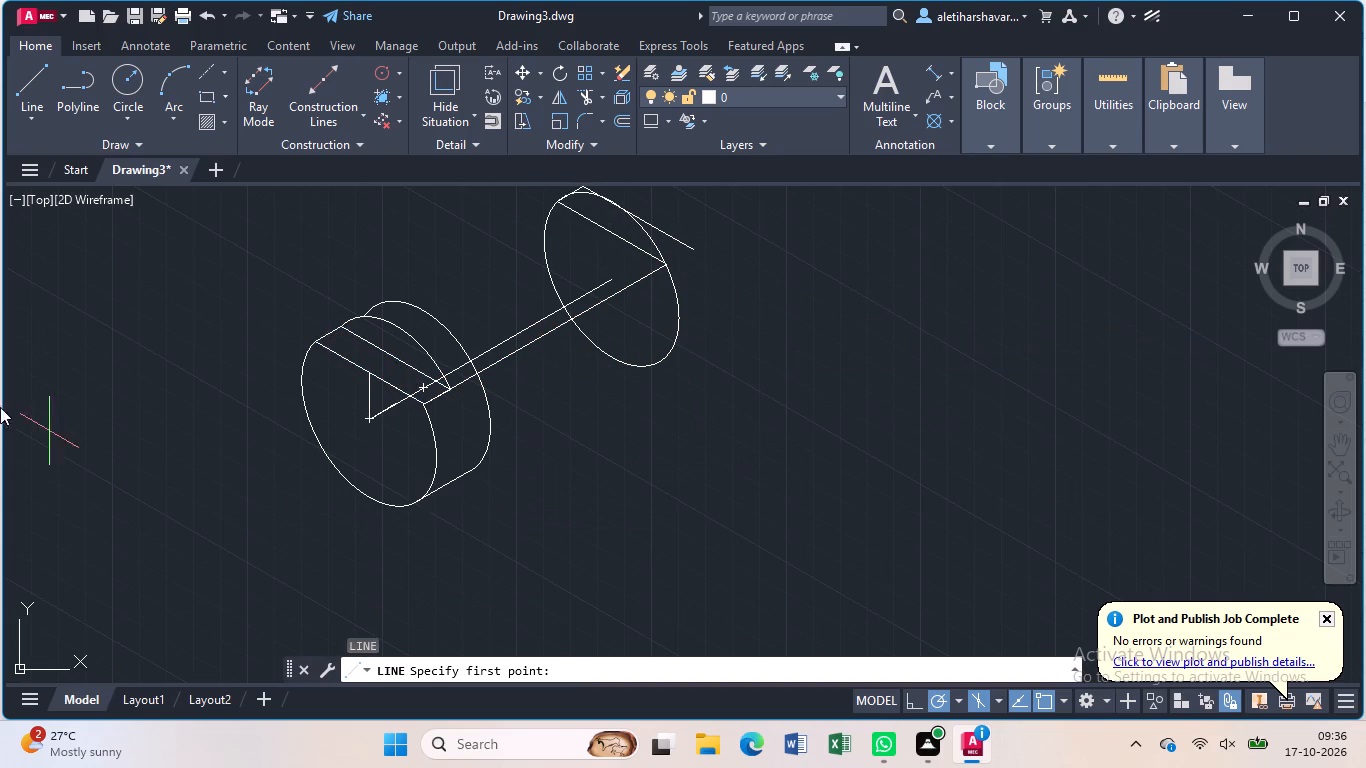
scroll(415, 374, up, 1)
scroll(415, 374, down, 1)
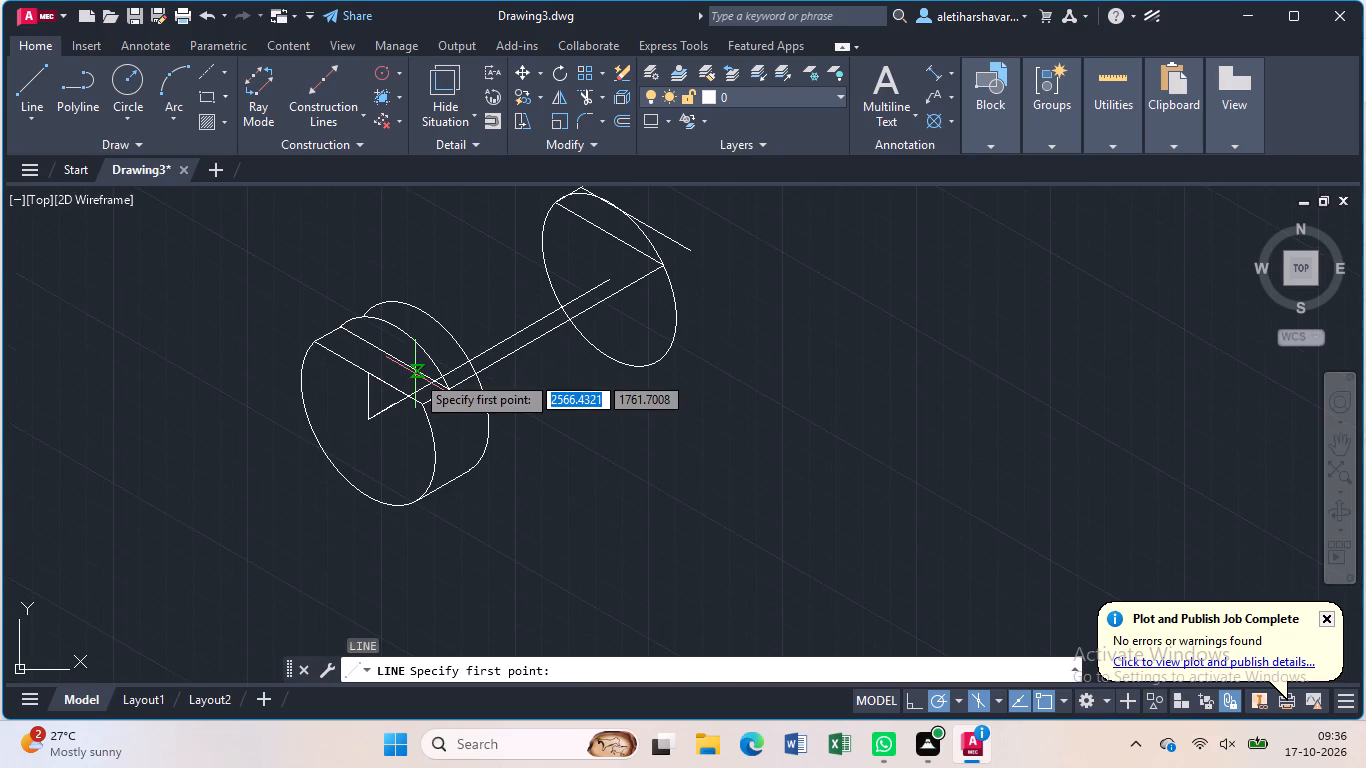
middle_drag(530, 321, 420, 393)
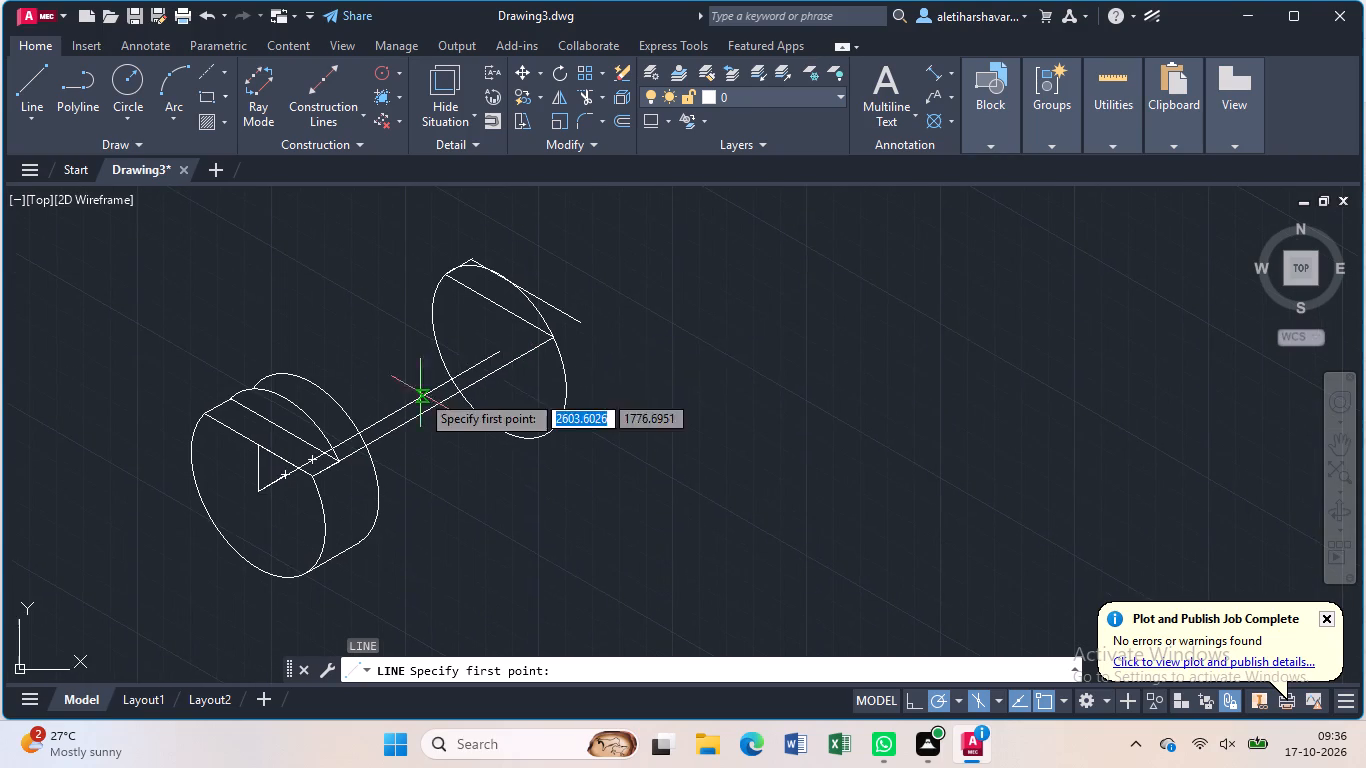
scroll(513, 328, up, 2)
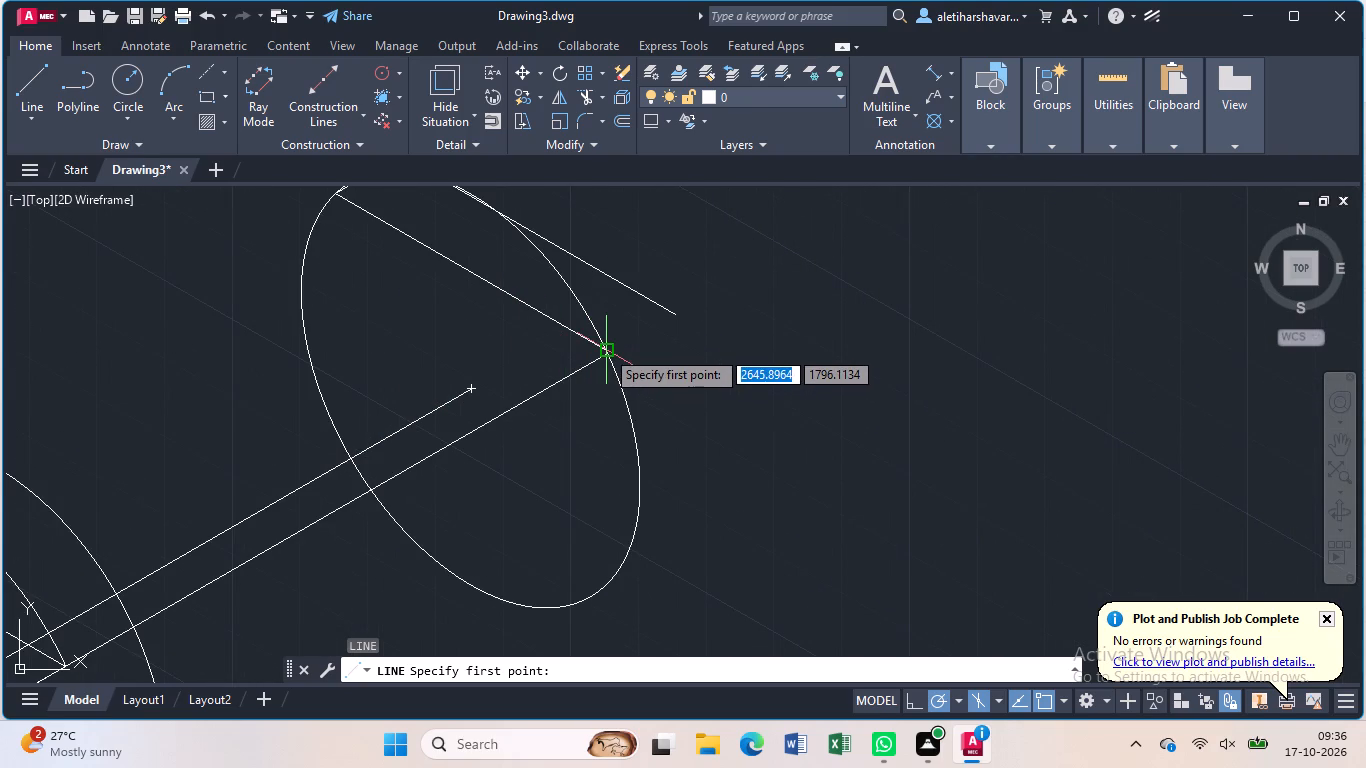
click(606, 349)
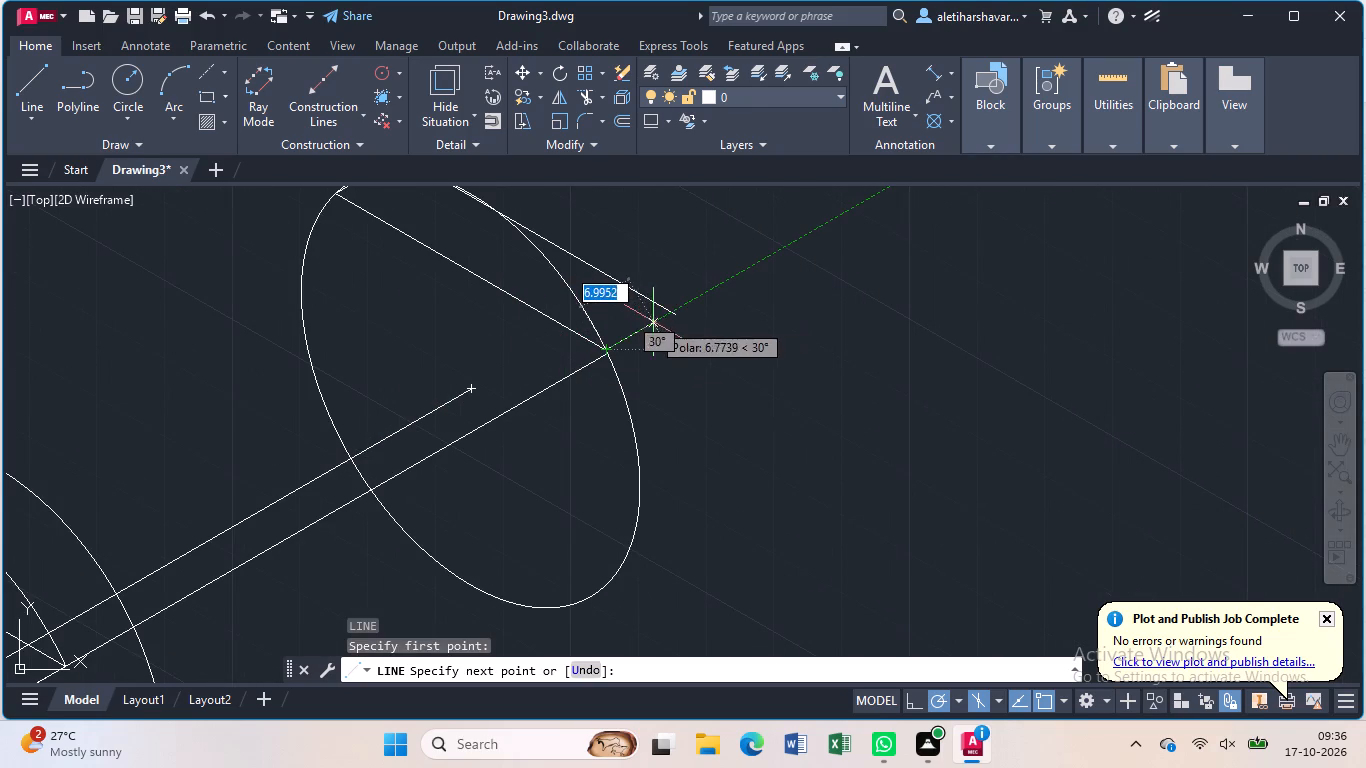
click(672, 317)
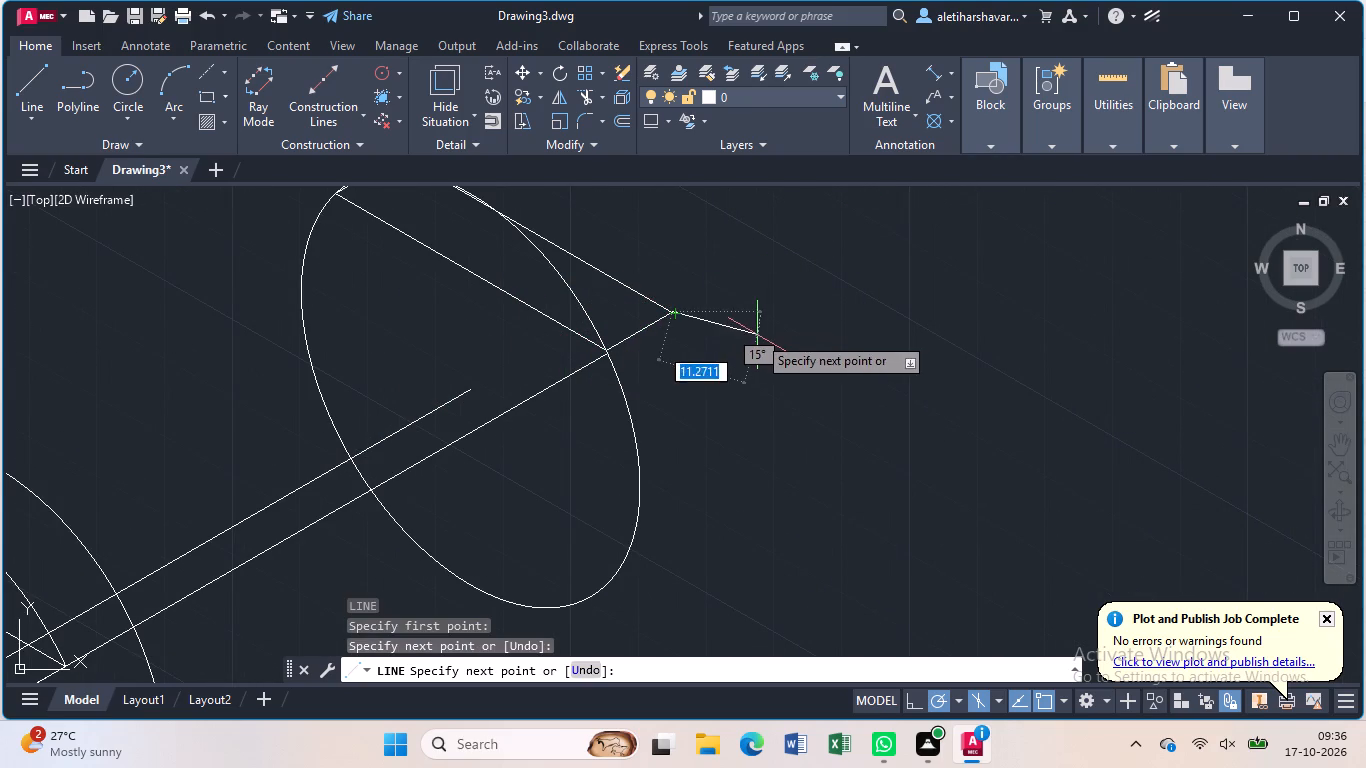
key(Escape)
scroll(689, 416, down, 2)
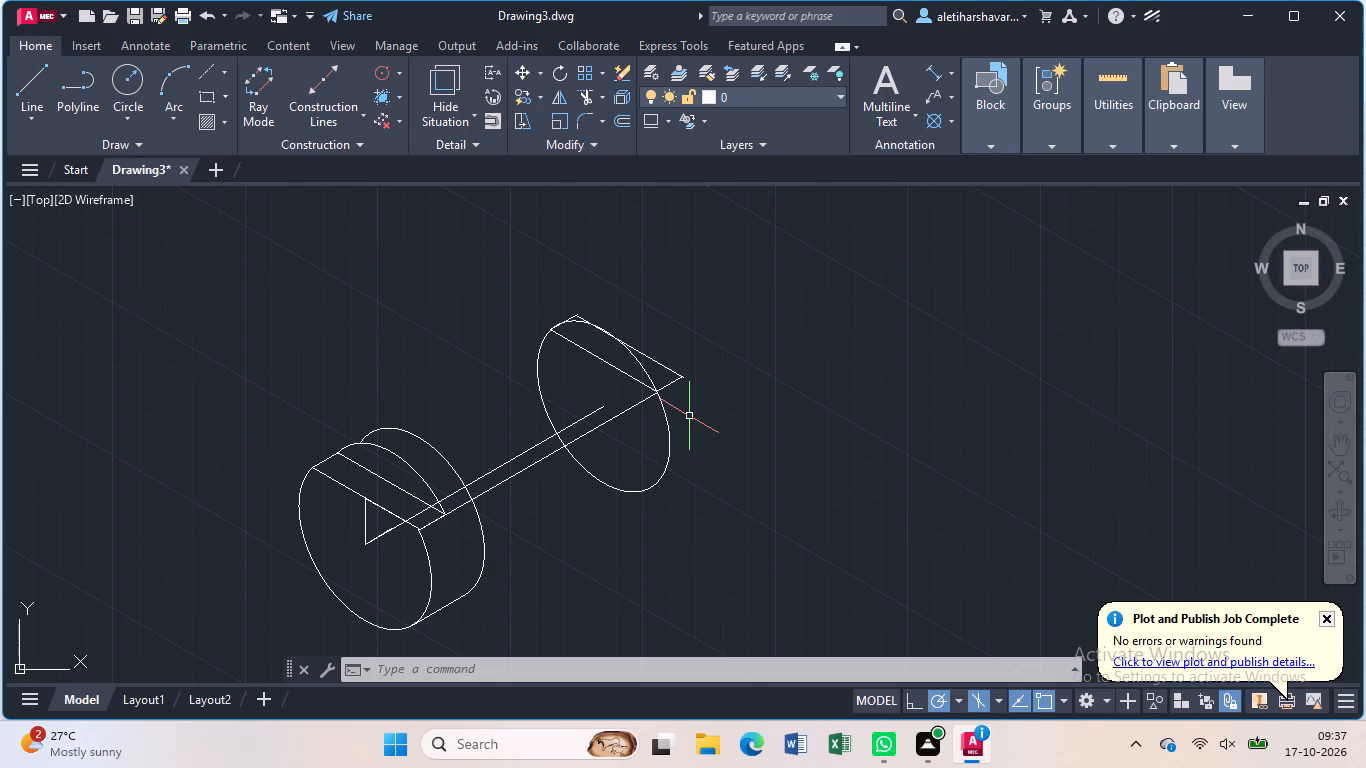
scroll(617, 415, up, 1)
Trim the isocircle arc above the far-end flat, the flat's front edge, and the overhang at the outer corner.
text(tr)
key(Return)
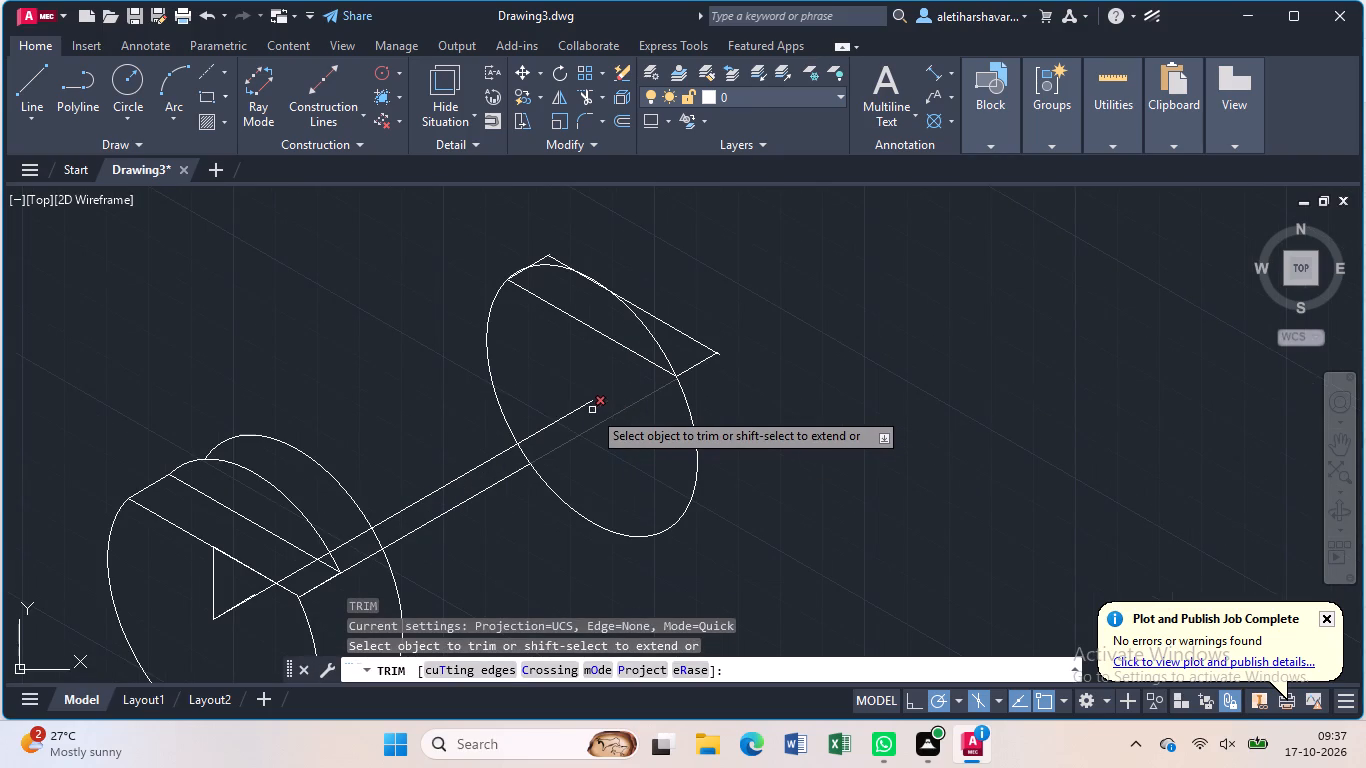
click(552, 267)
click(558, 307)
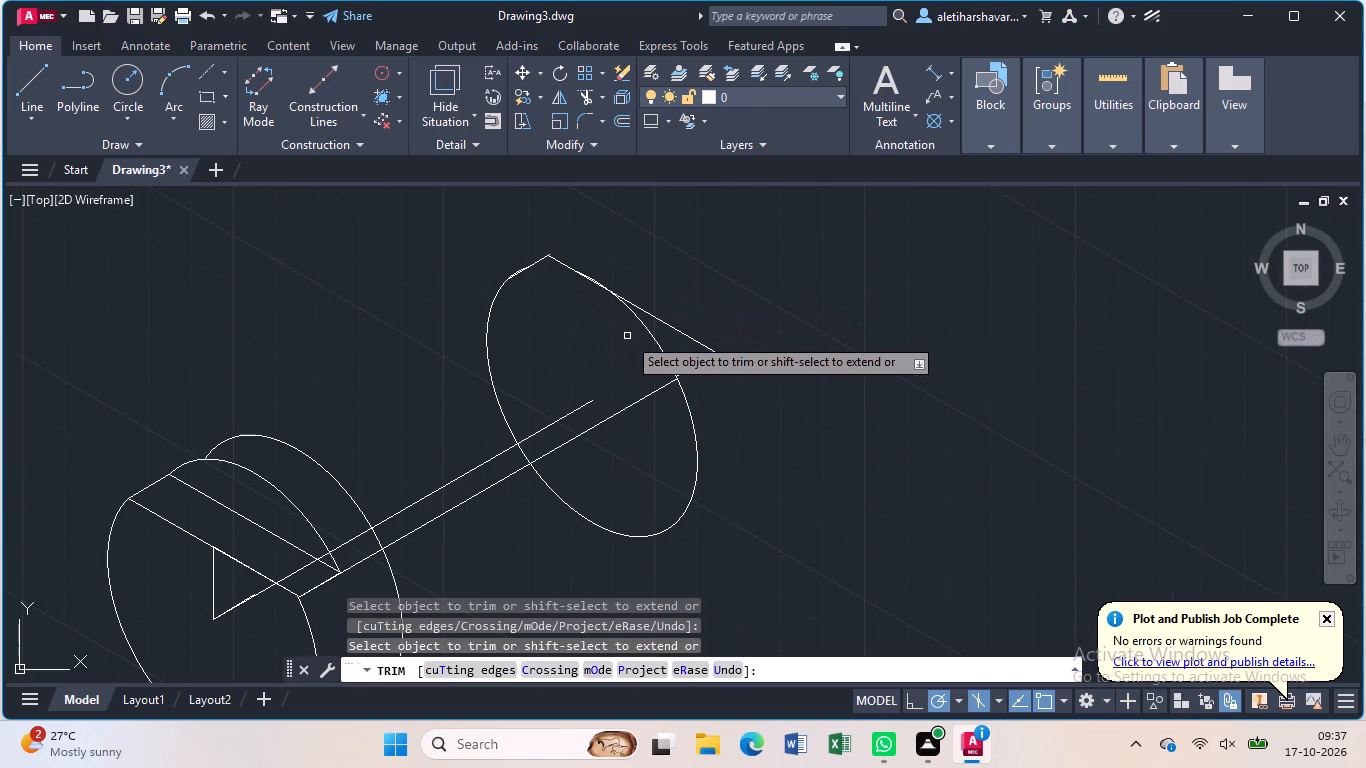
scroll(727, 348, up, 2)
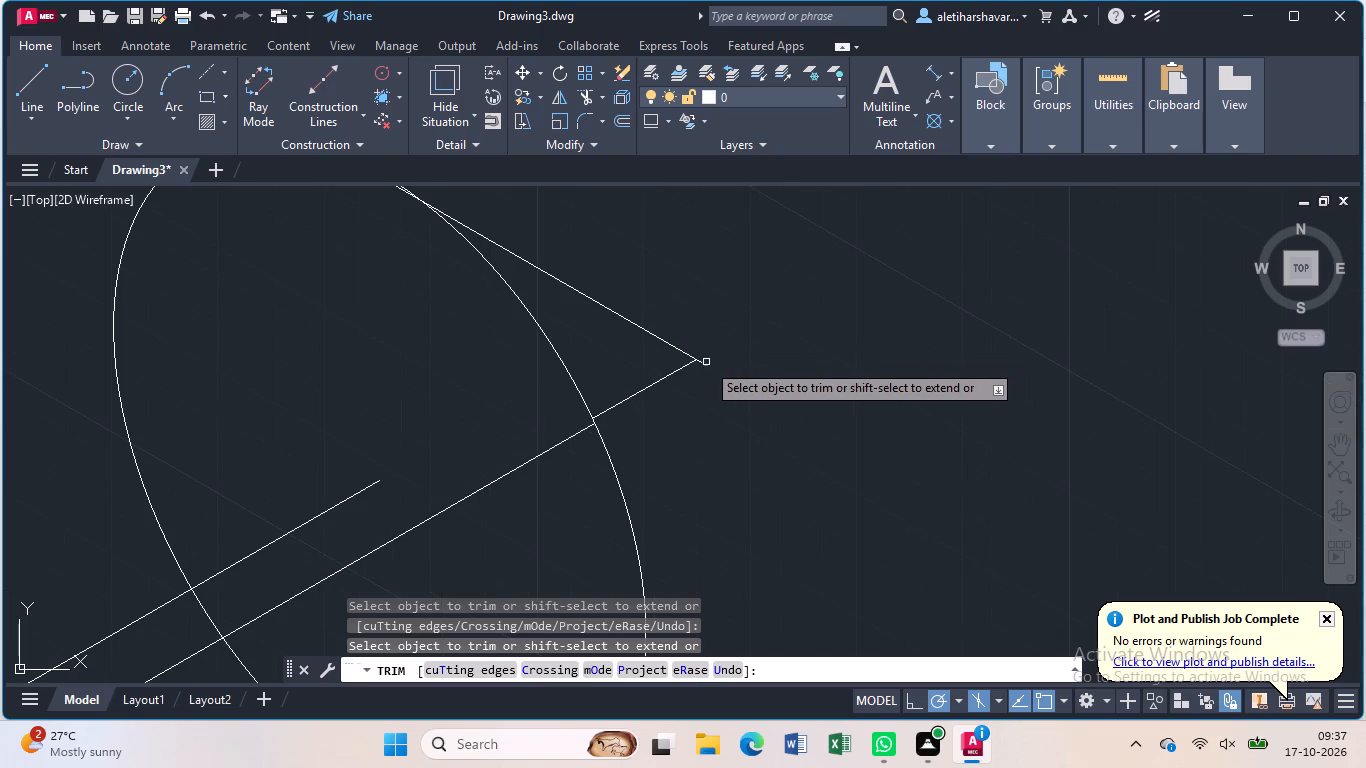
click(701, 365)
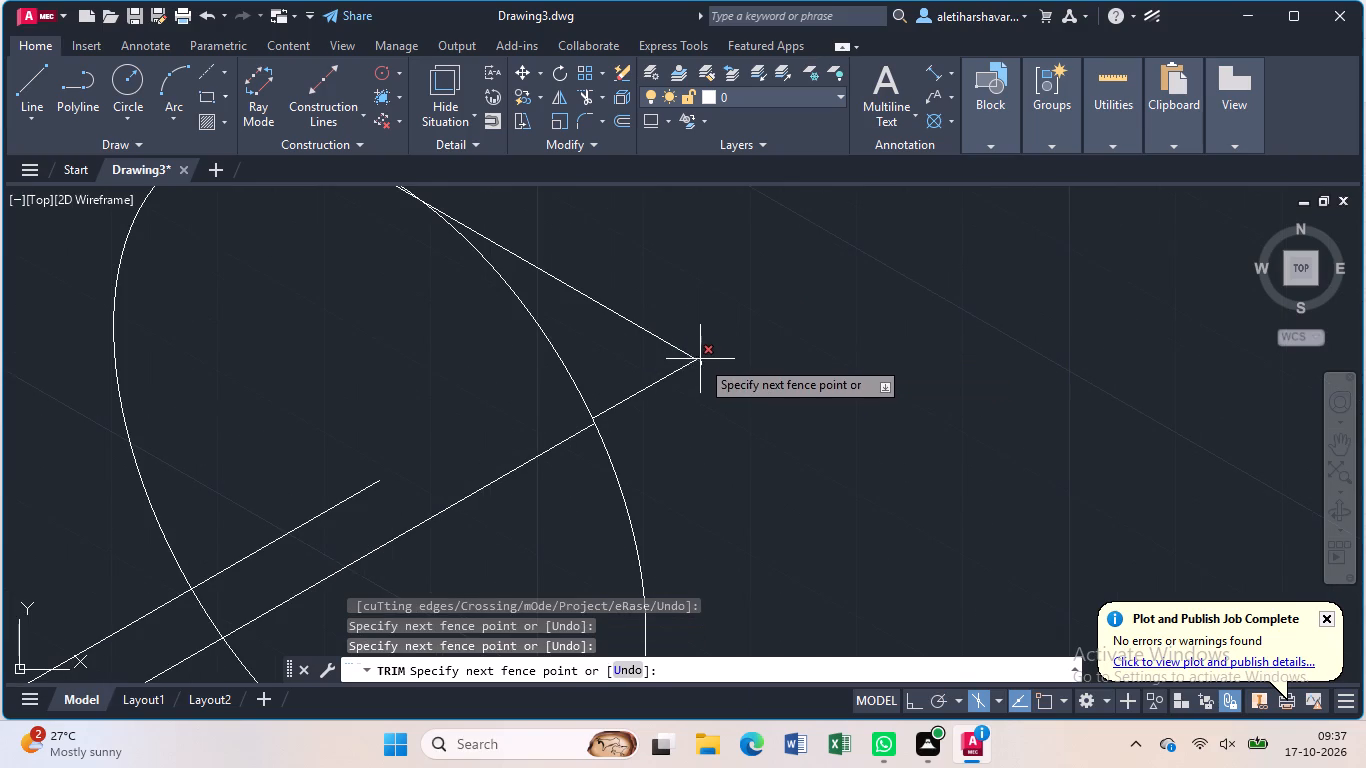
click(699, 356)
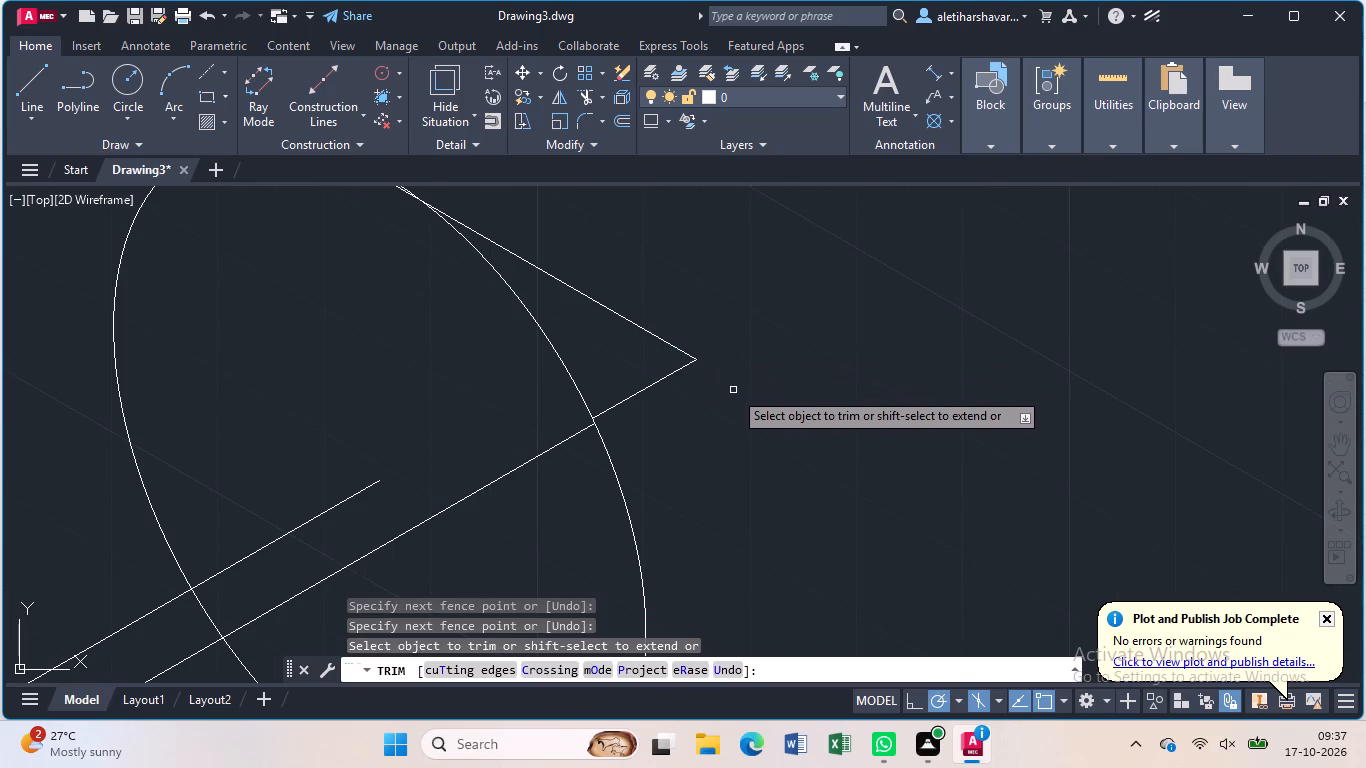
key(Escape)
Copy the far-end flat's back edge and lower side edge from the side edge's inner end to the long line's end on the isocircle.
scroll(583, 371, up, 1)
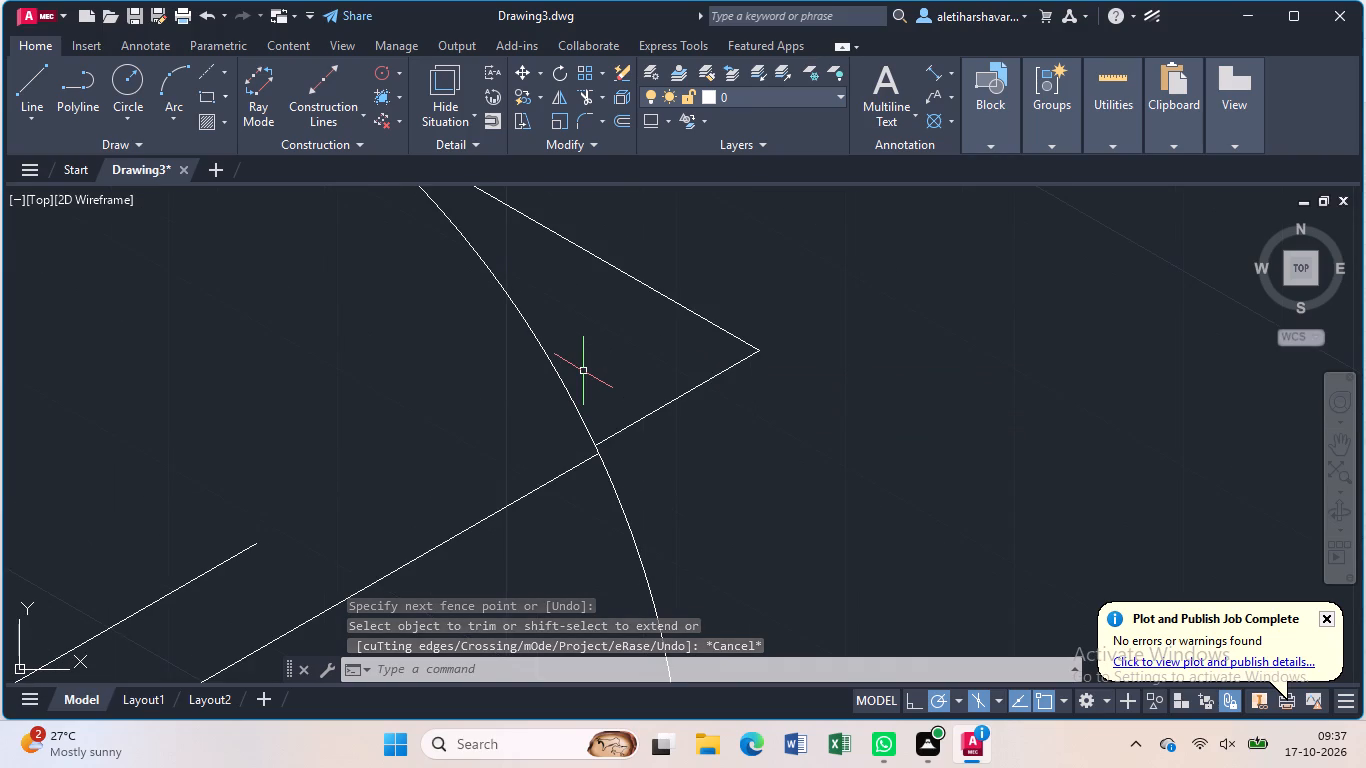
text(co)
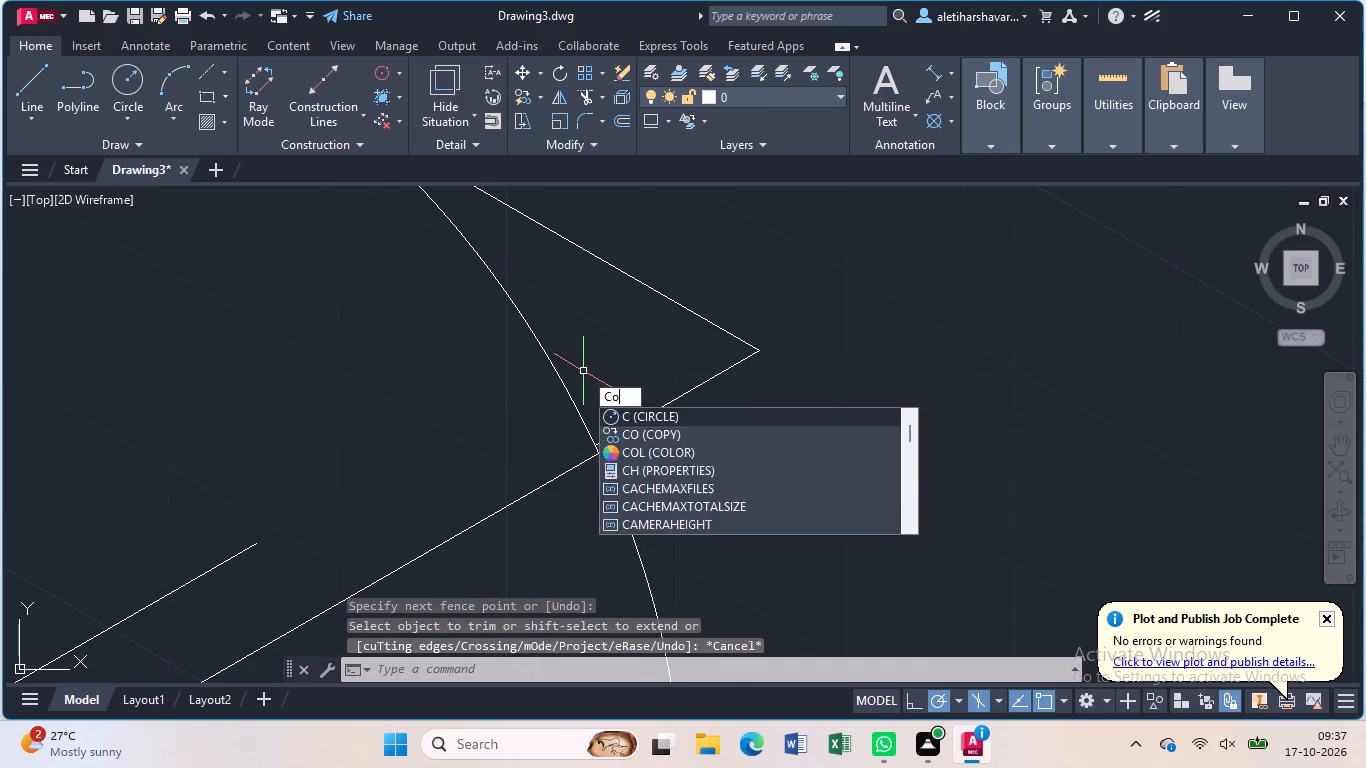
key(Return)
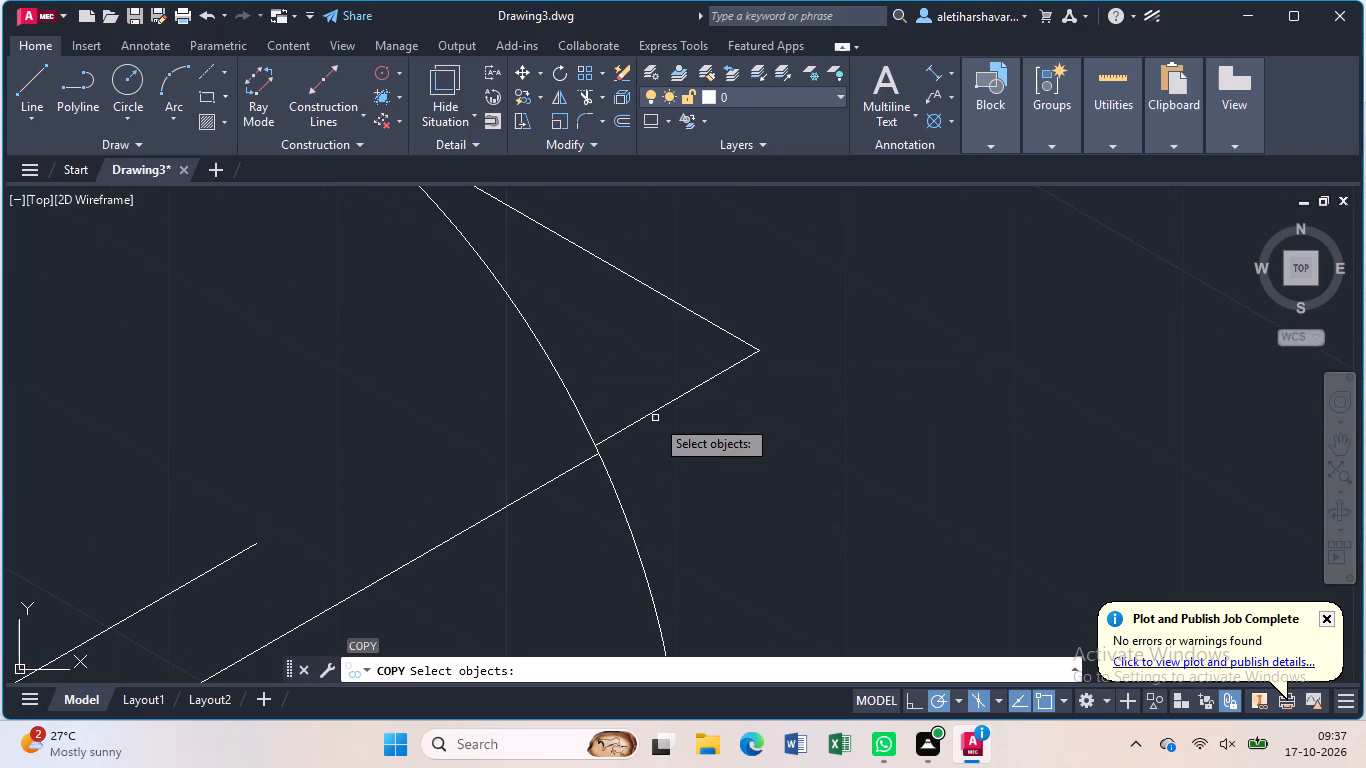
click(656, 407)
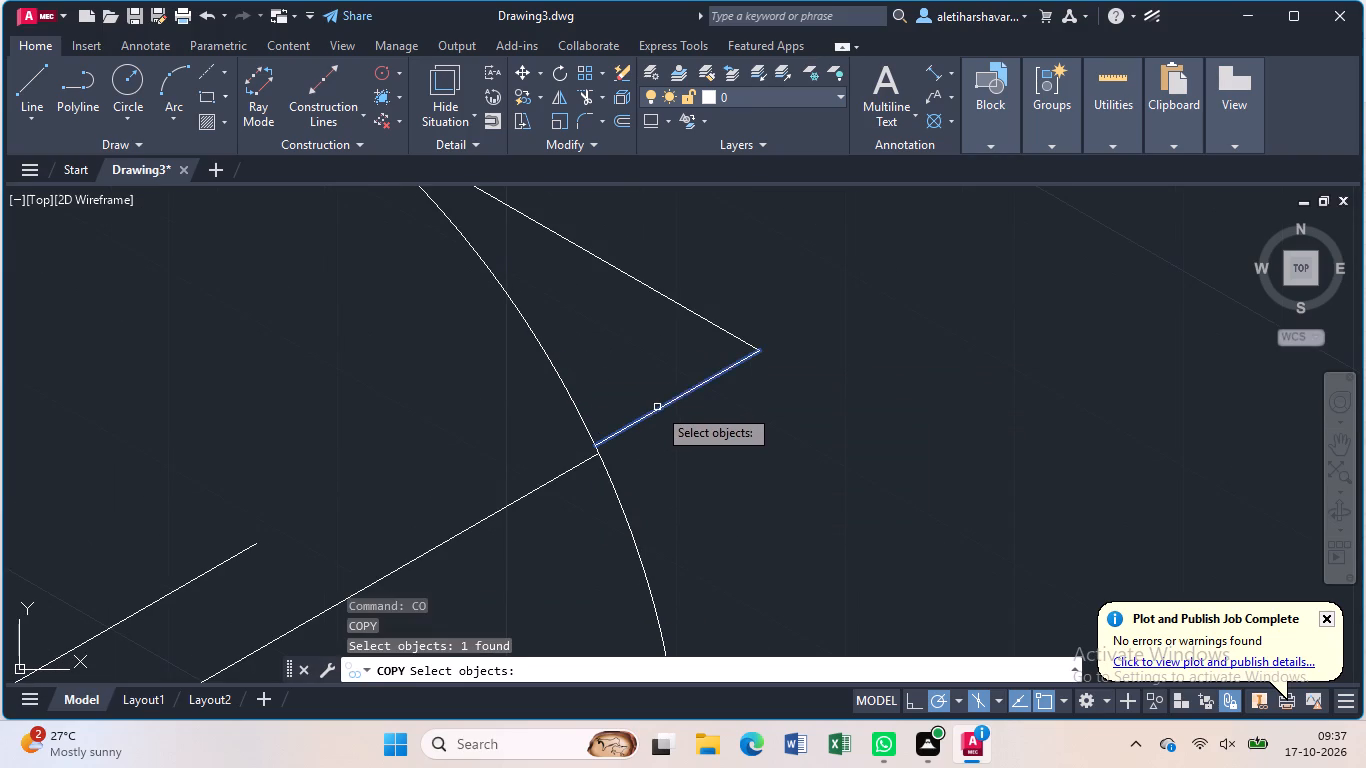
click(688, 311)
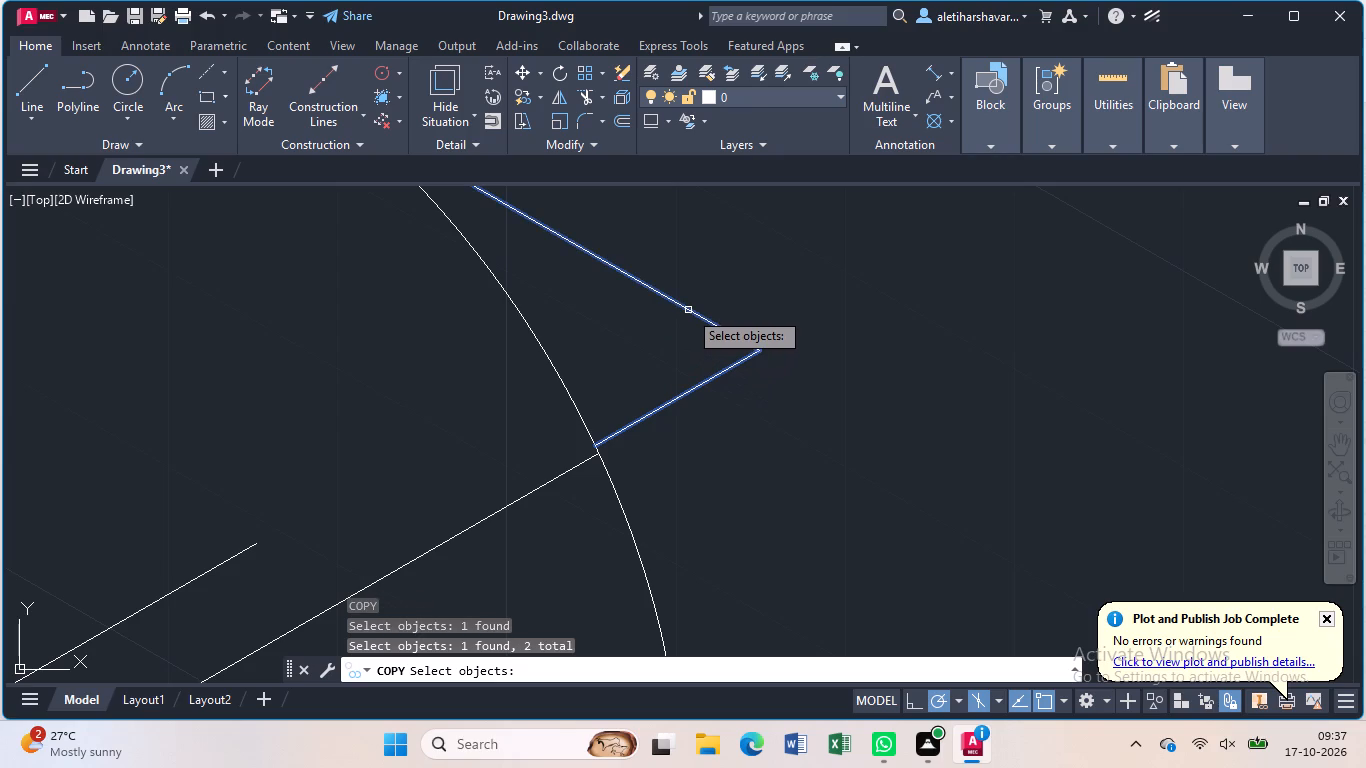
key(Return)
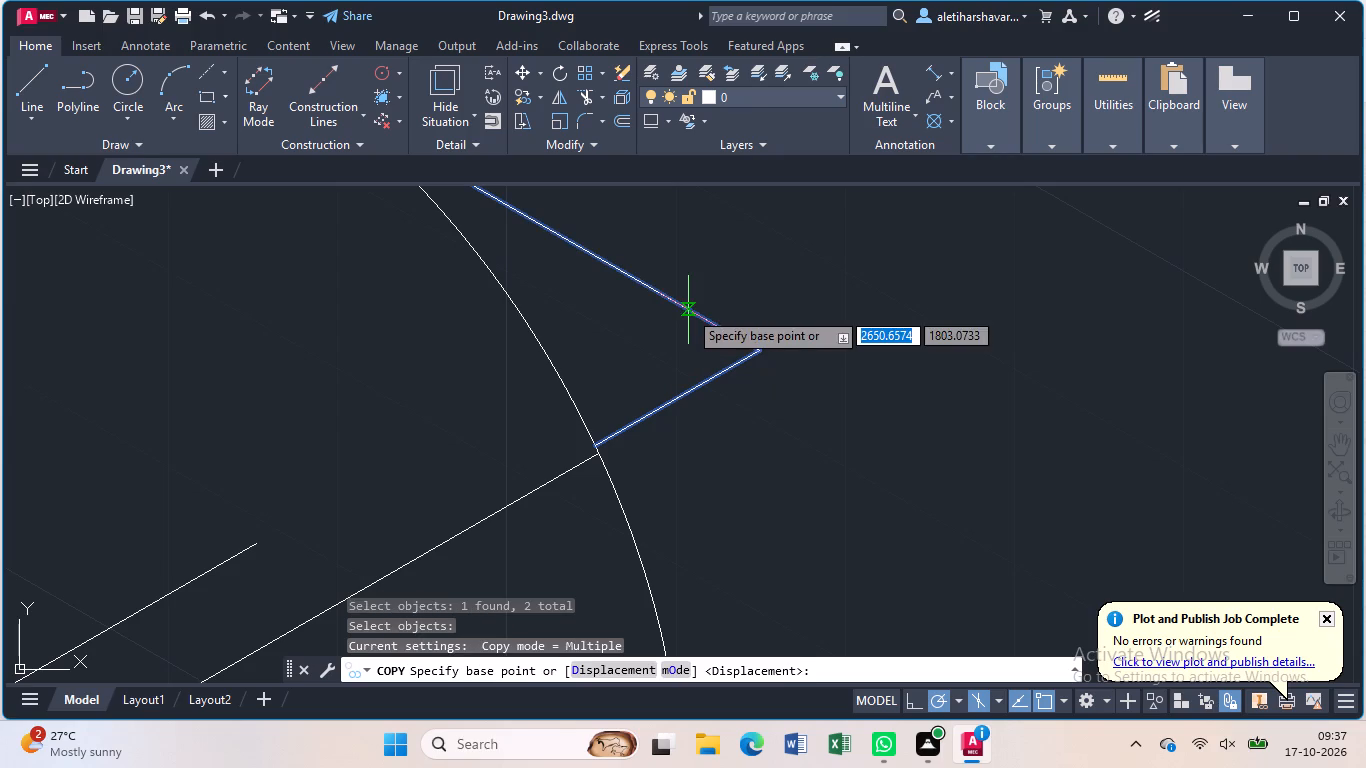
scroll(591, 401, up, 2)
middle_drag(610, 490, 528, 345)
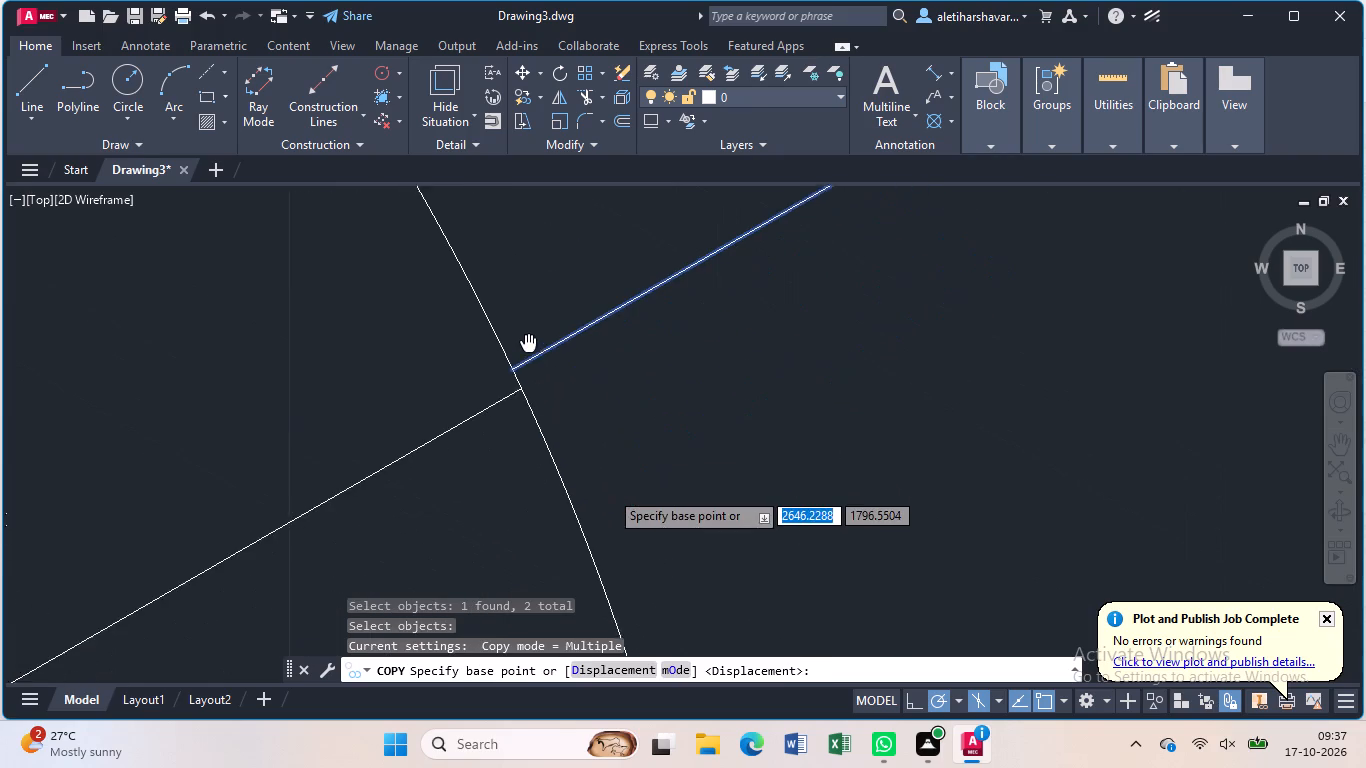
middle_drag(528, 345, 523, 333)
scroll(523, 333, up, 2)
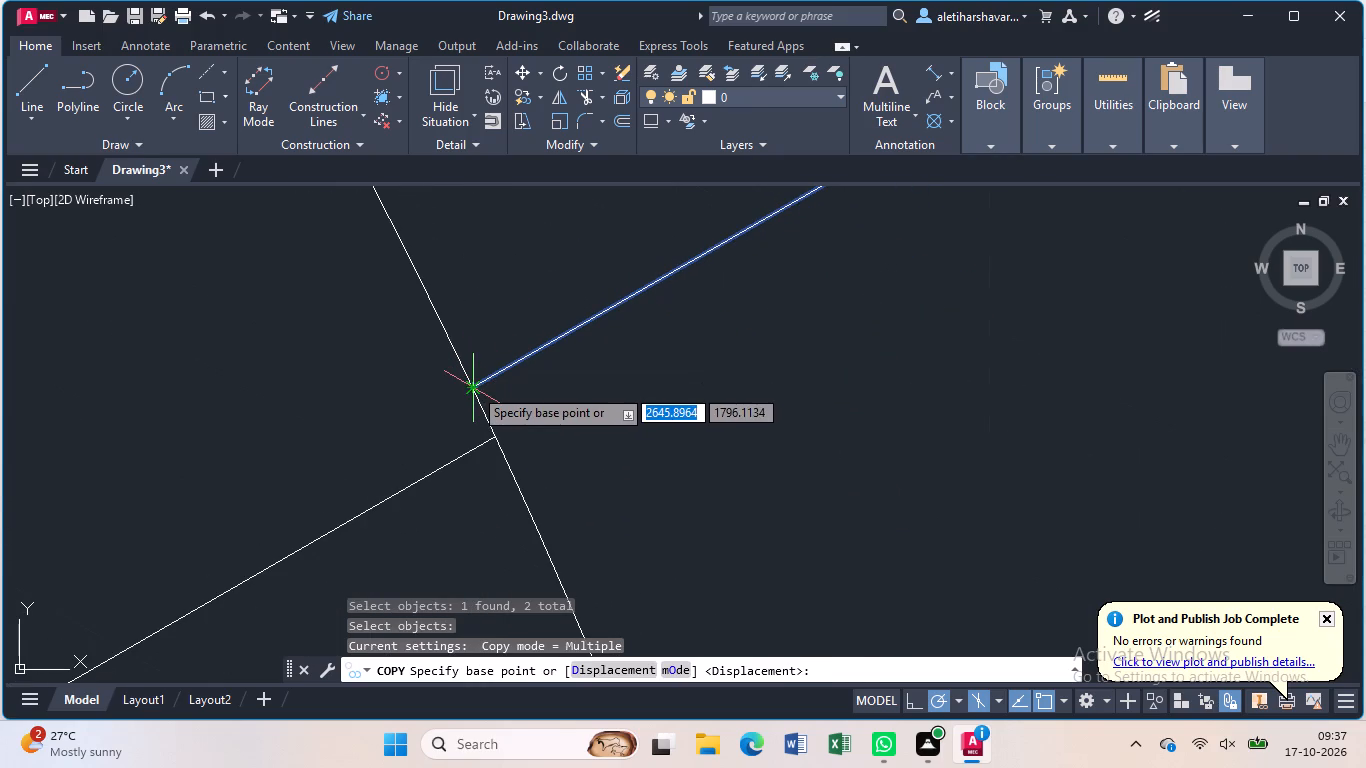
click(473, 387)
drag(489, 432, 500, 433)
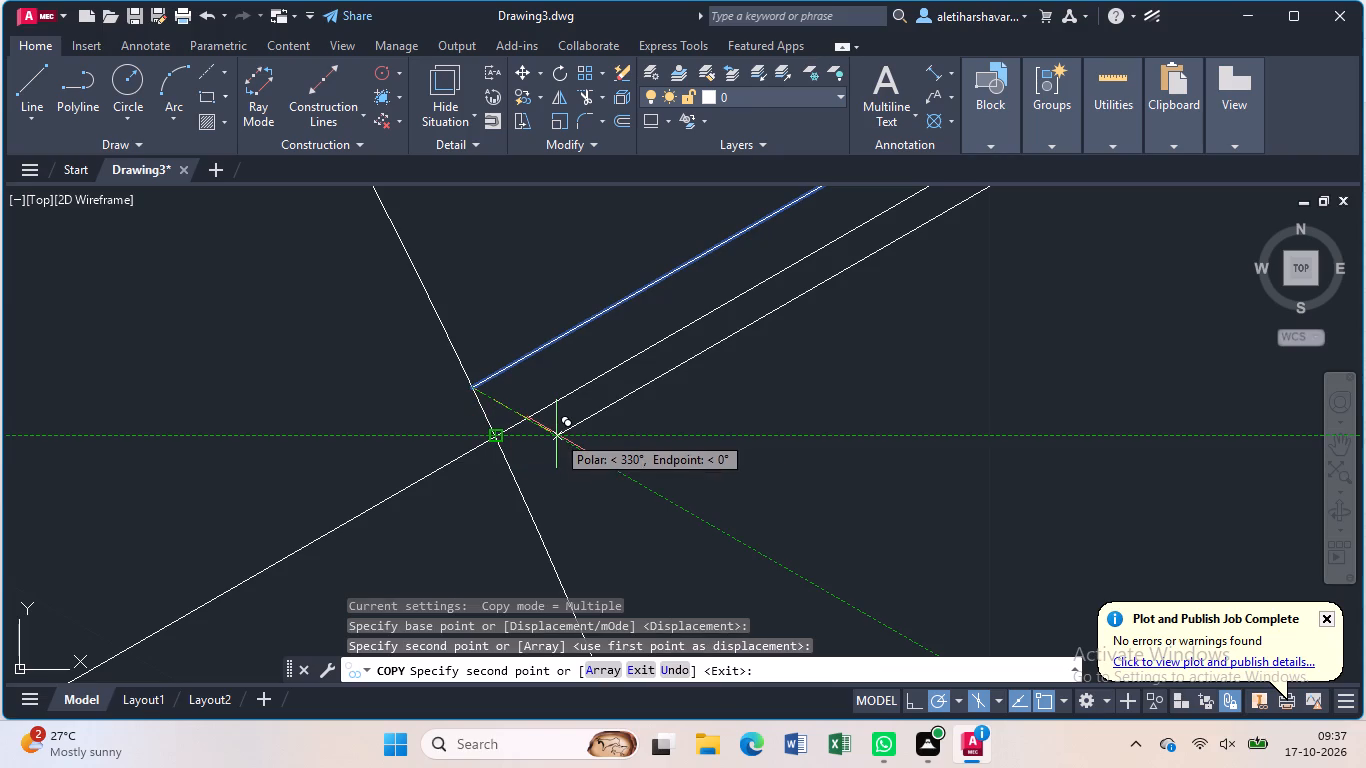
key(Escape)
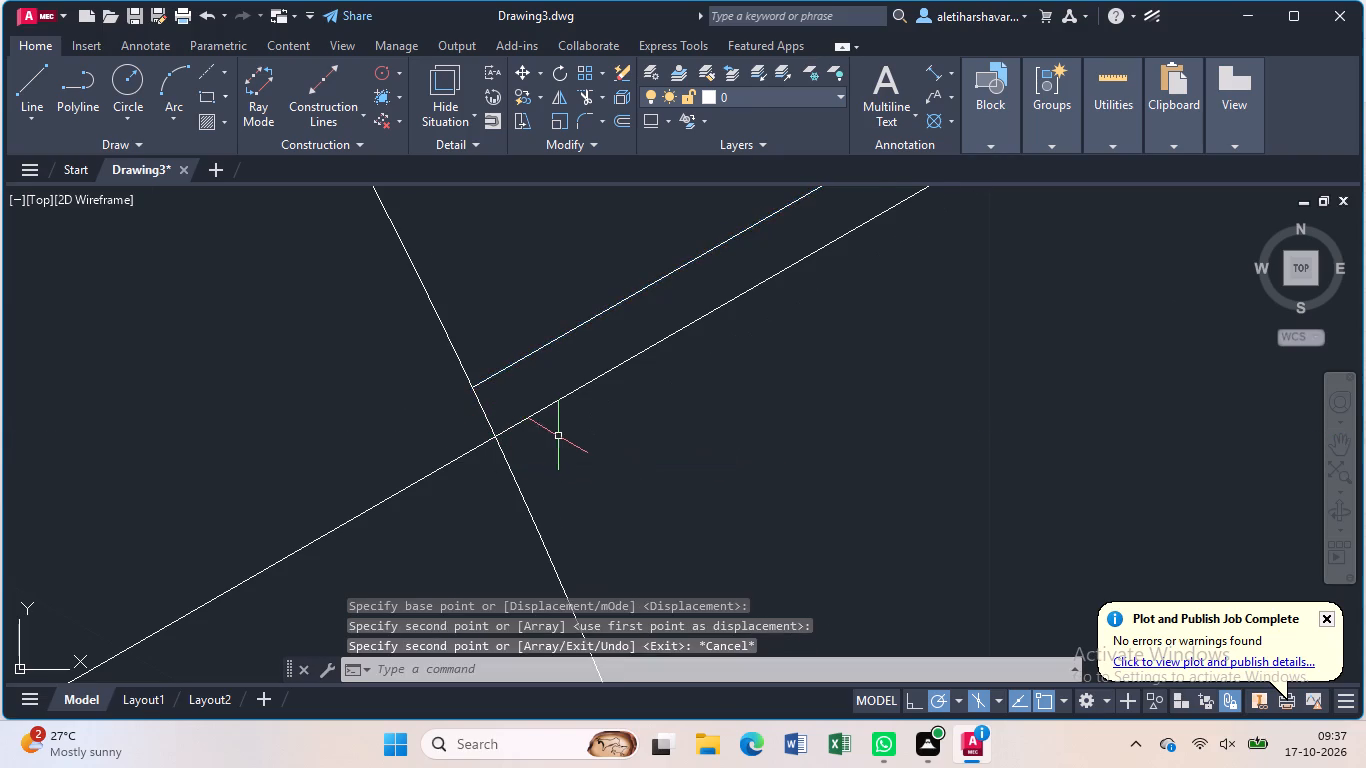
Delete the original back edge and lower side edge of the far-end flat, keeping the shifted copies.
scroll(558, 436, down, 4)
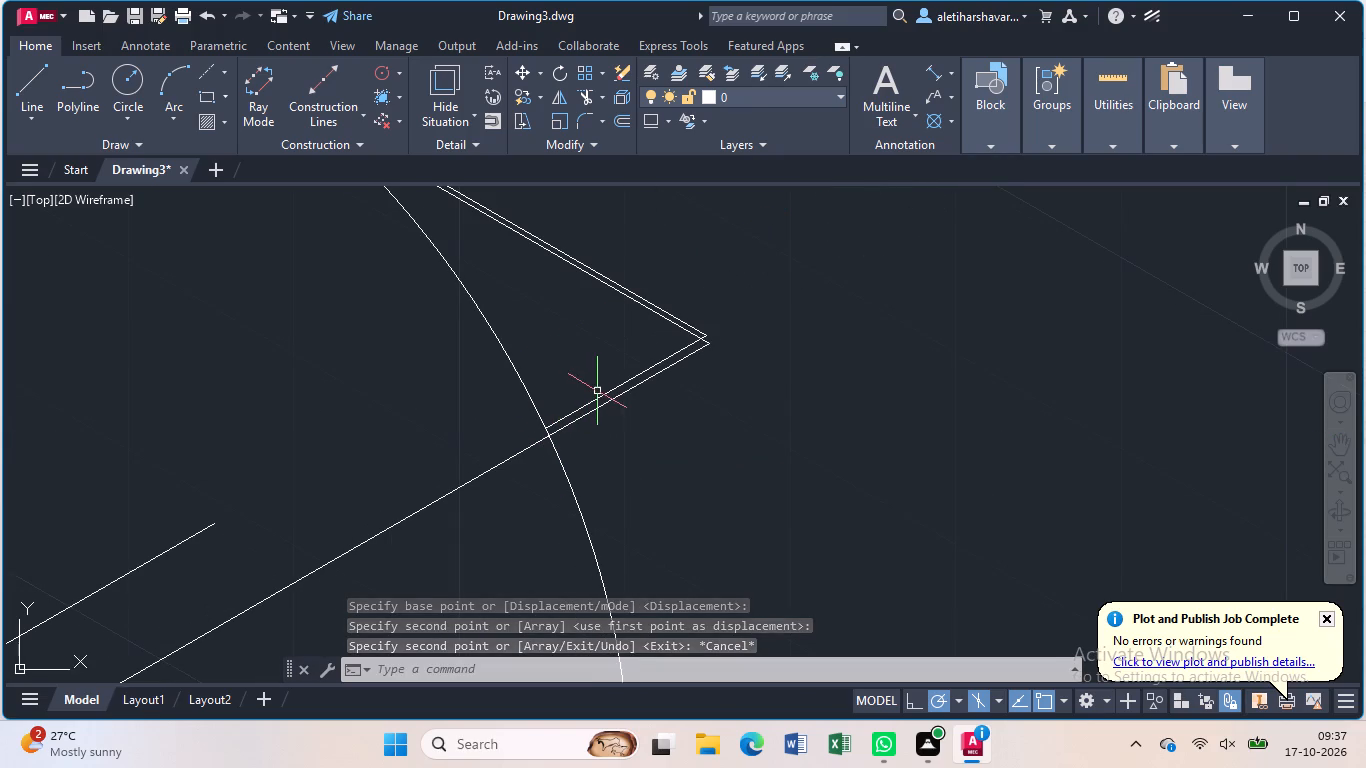
click(599, 393)
click(684, 321)
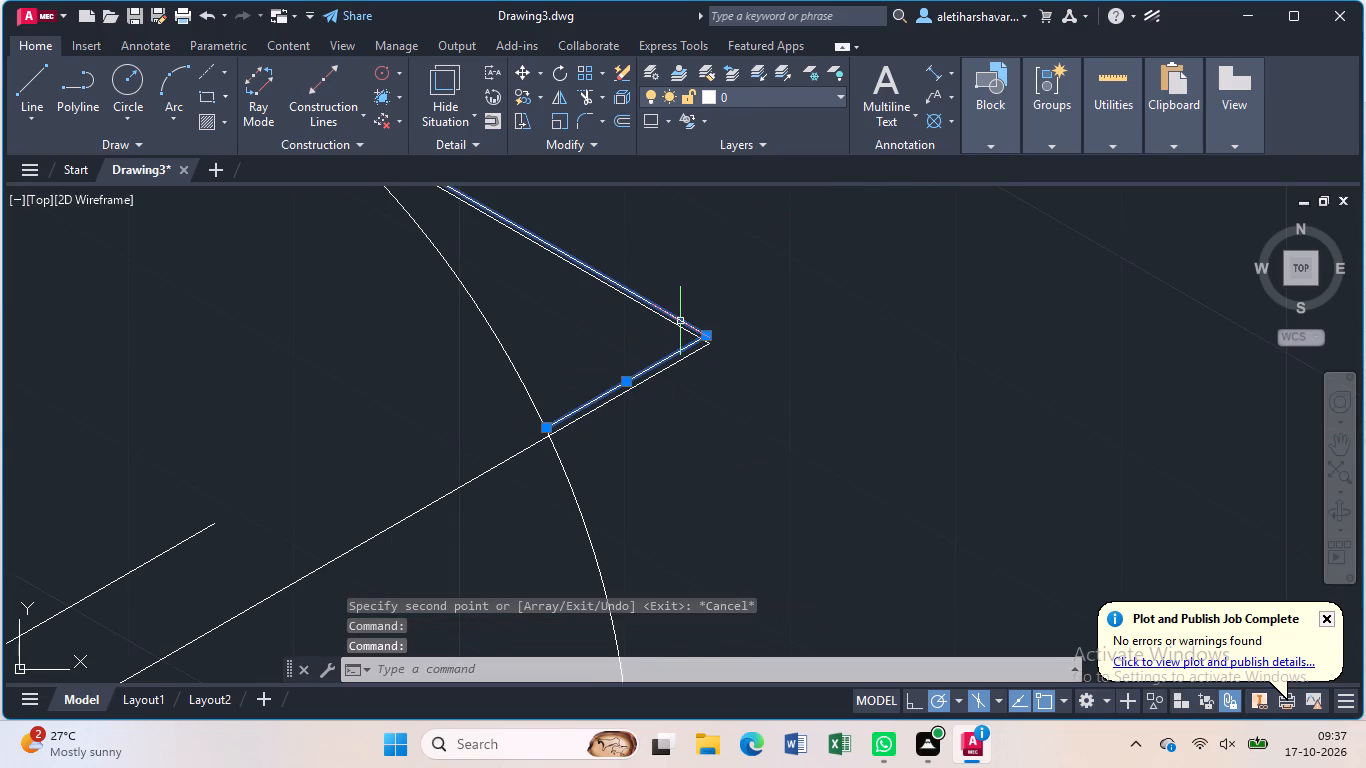
key(Delete)
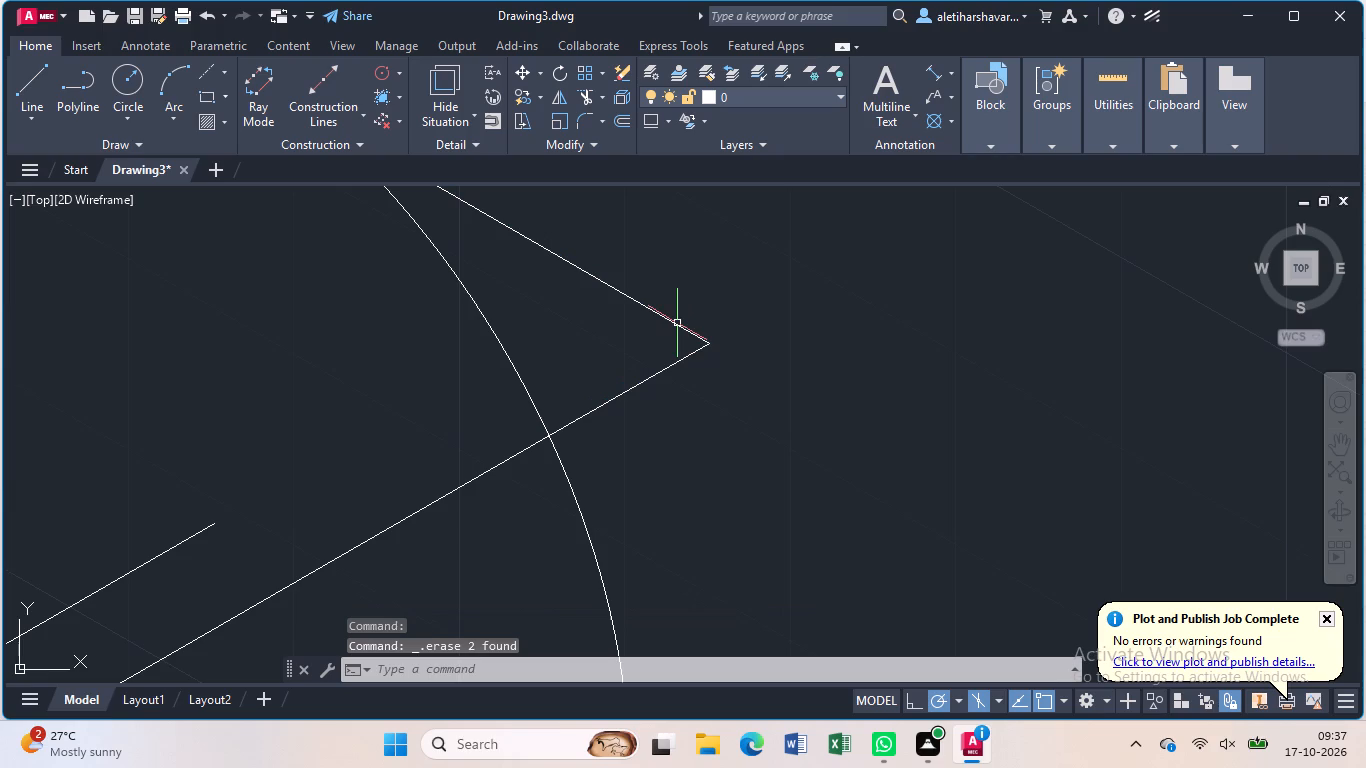
Trim away the far-end flat's upper side edge and the back edge's upper portion beyond the 90-unit isocircle.
middle_drag(642, 305, 656, 476)
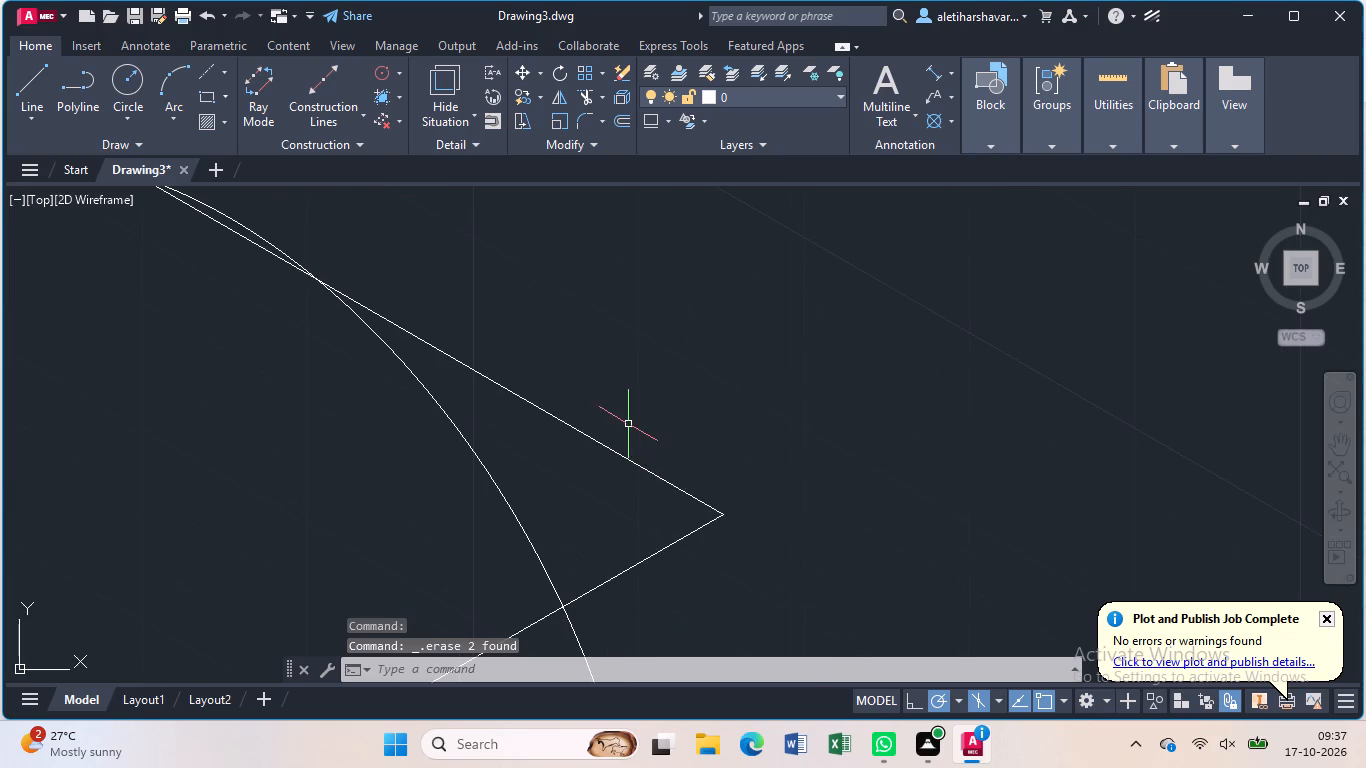
scroll(628, 424, up, 2)
scroll(628, 423, down, 3)
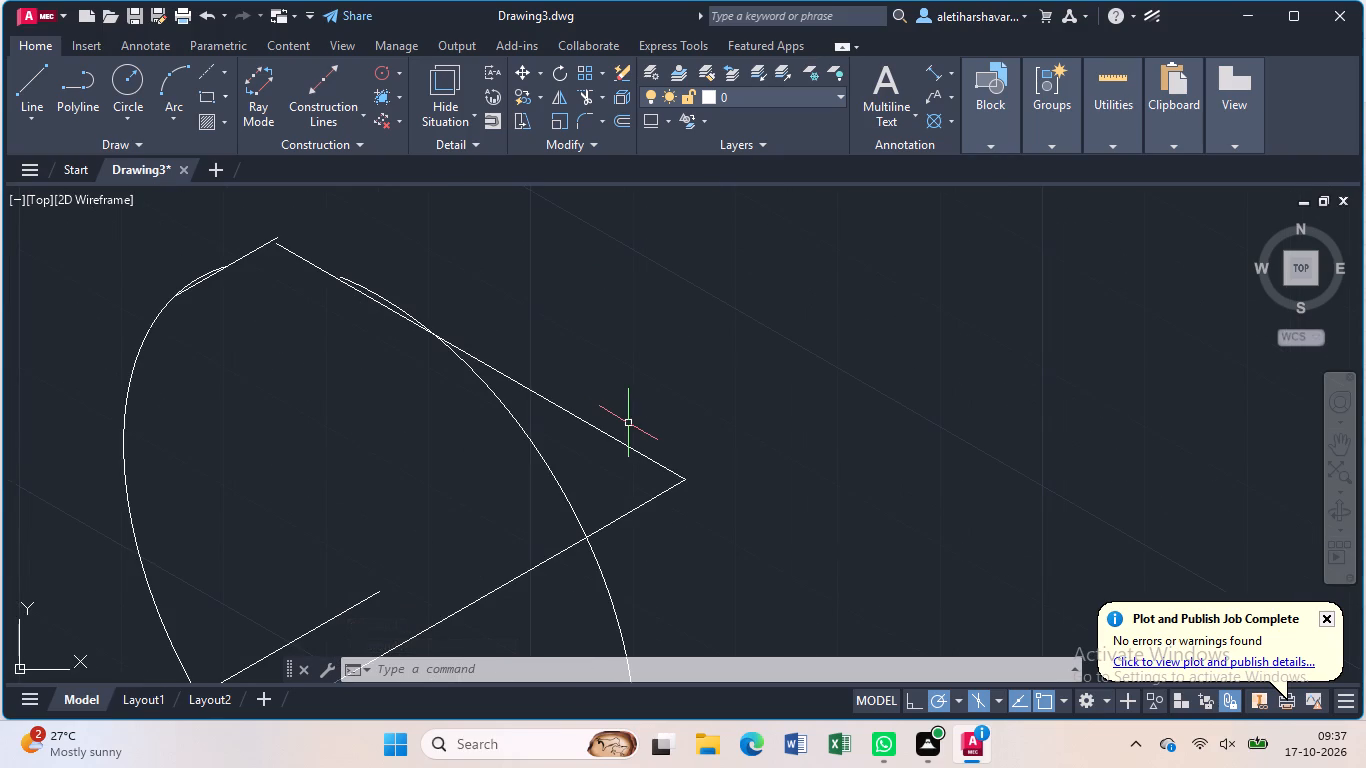
text(tr)
key(Return)
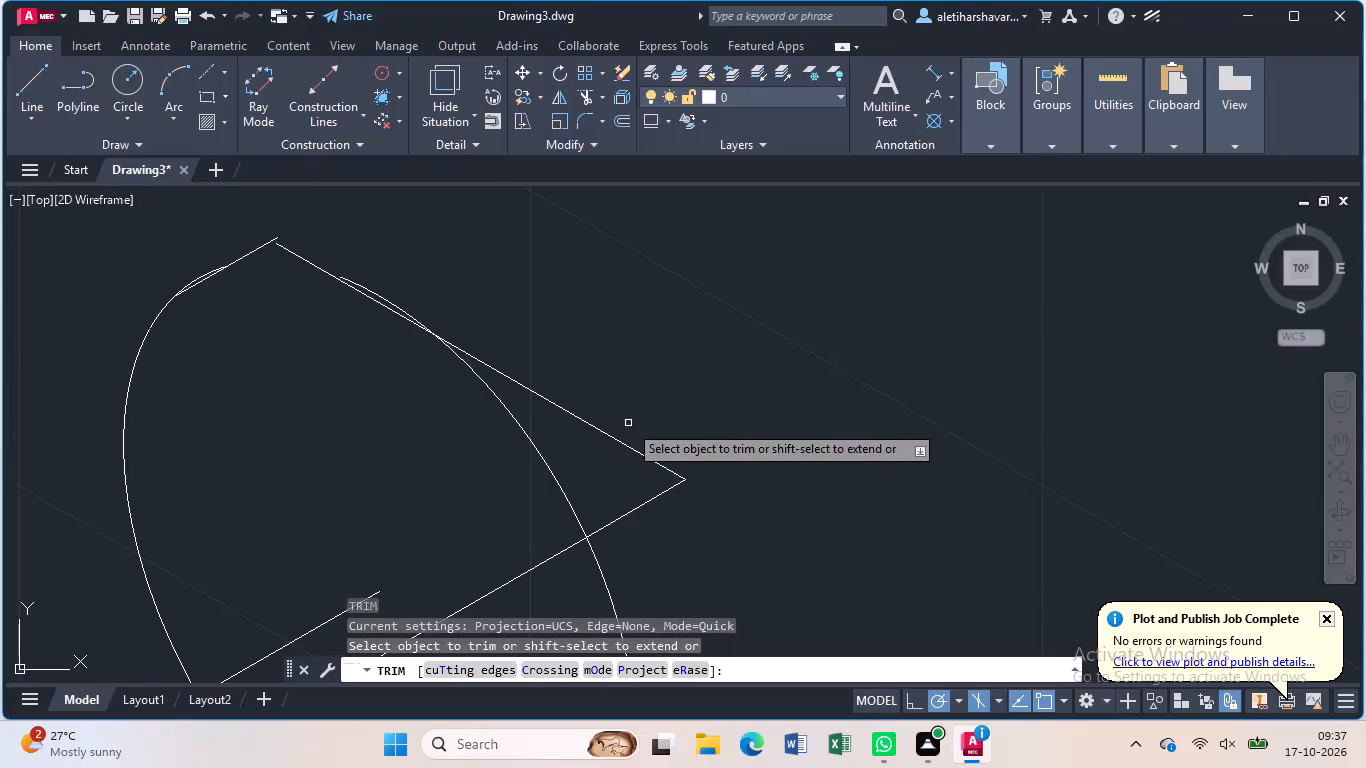
click(249, 255)
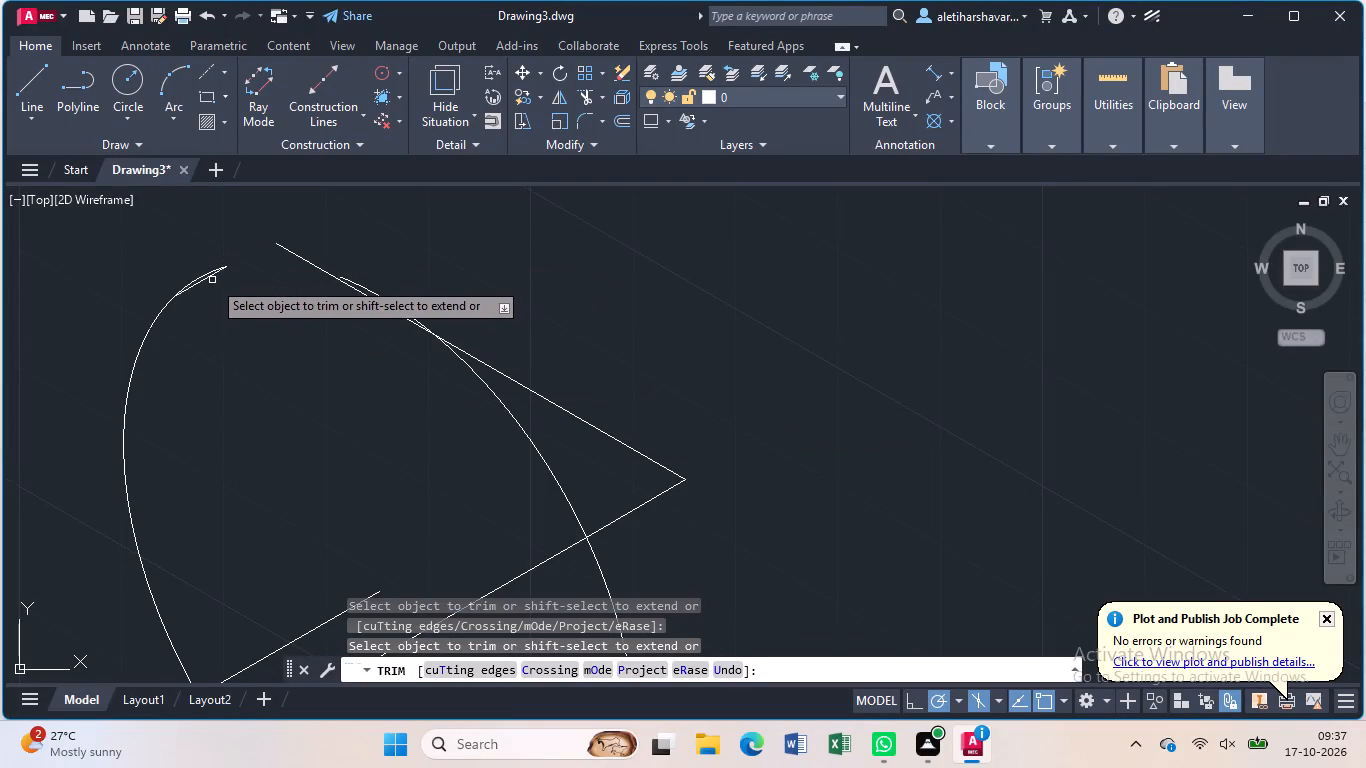
click(206, 282)
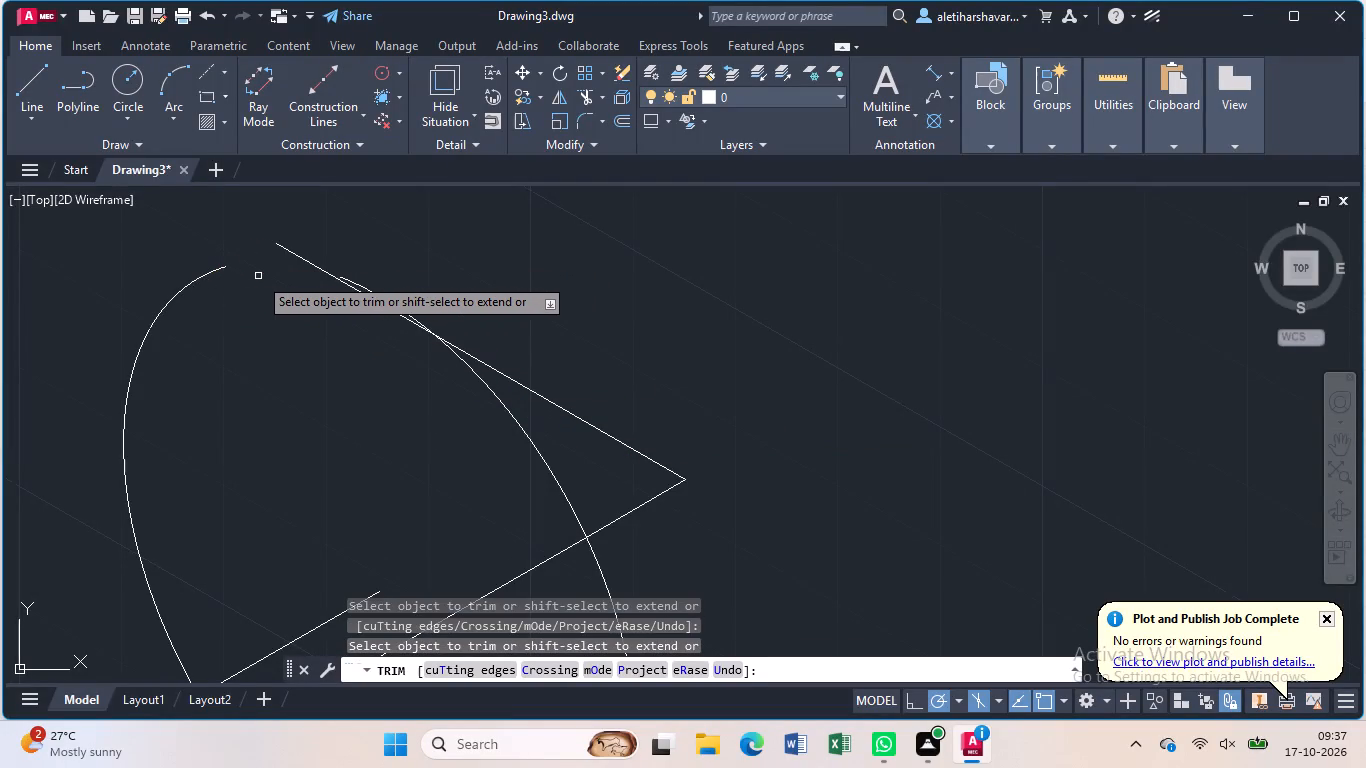
click(303, 259)
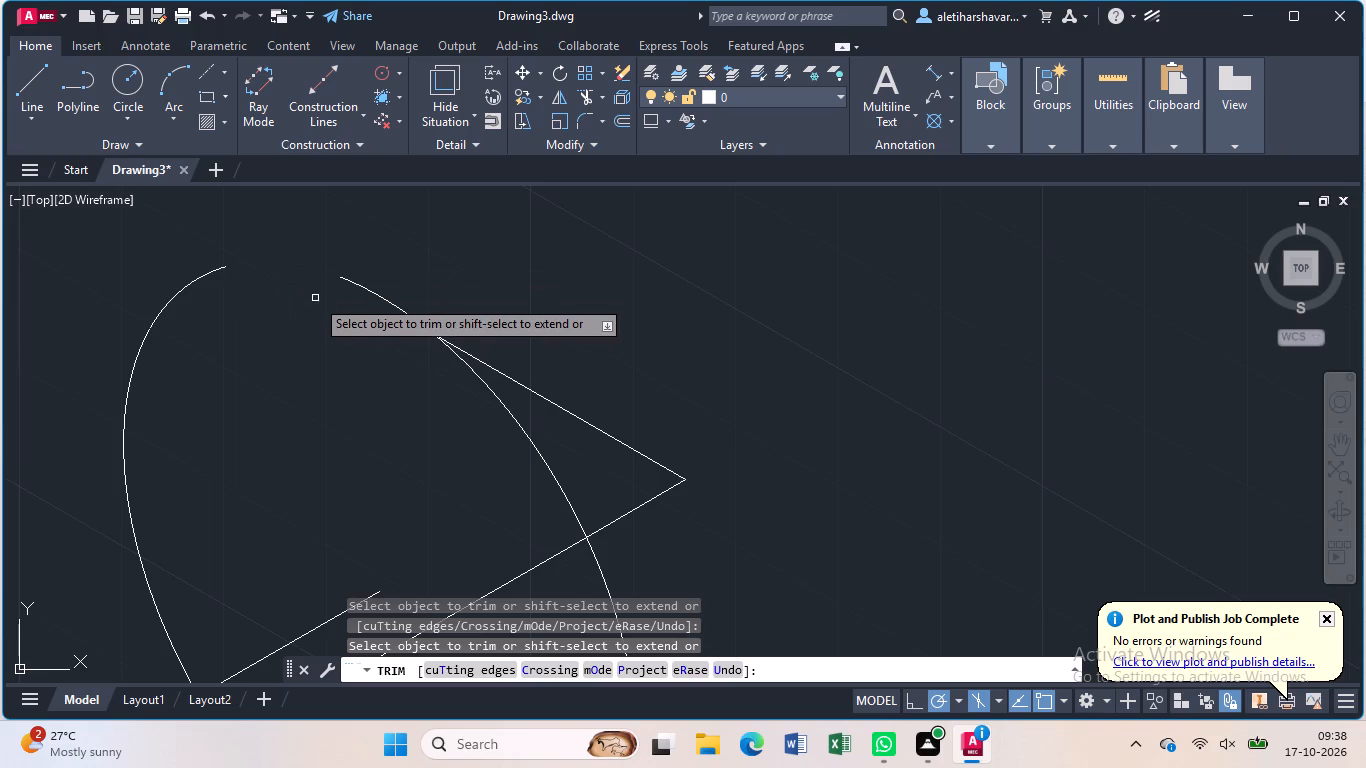
key(Escape)
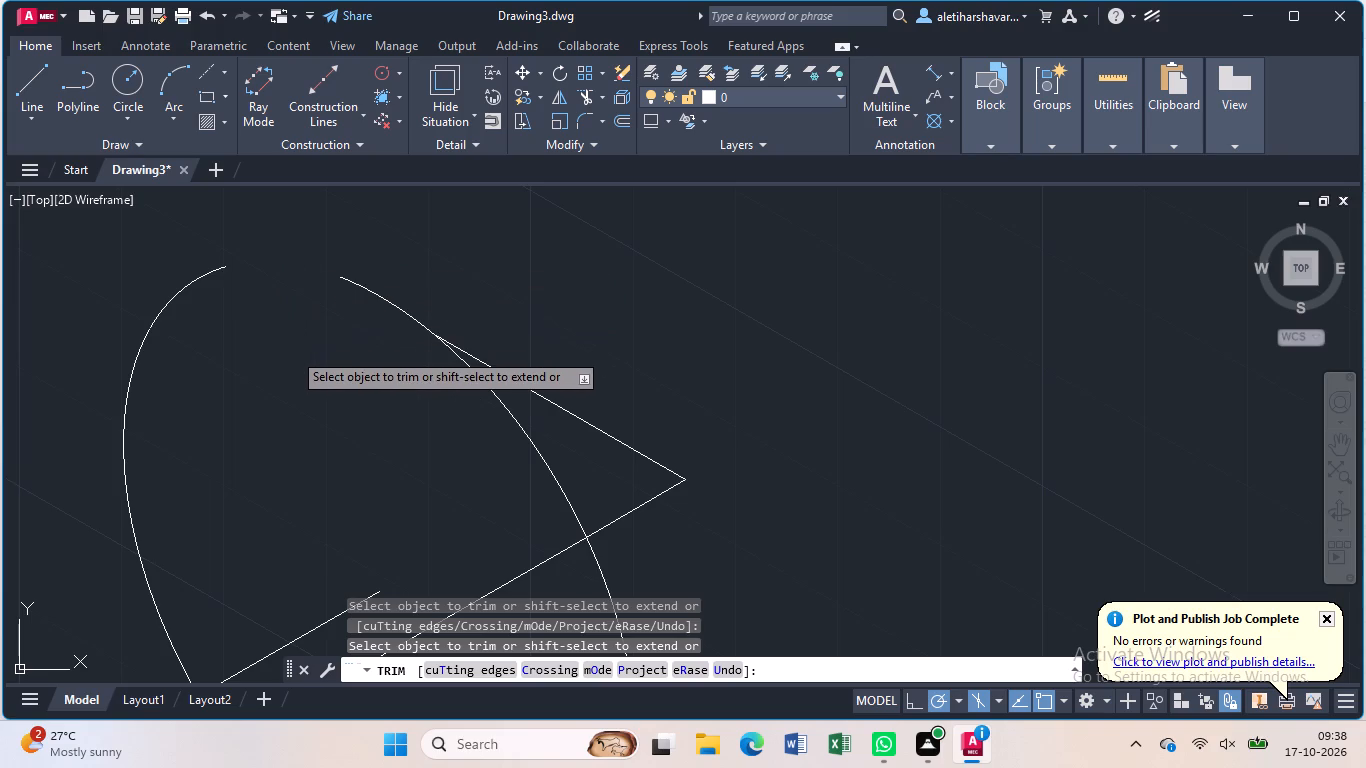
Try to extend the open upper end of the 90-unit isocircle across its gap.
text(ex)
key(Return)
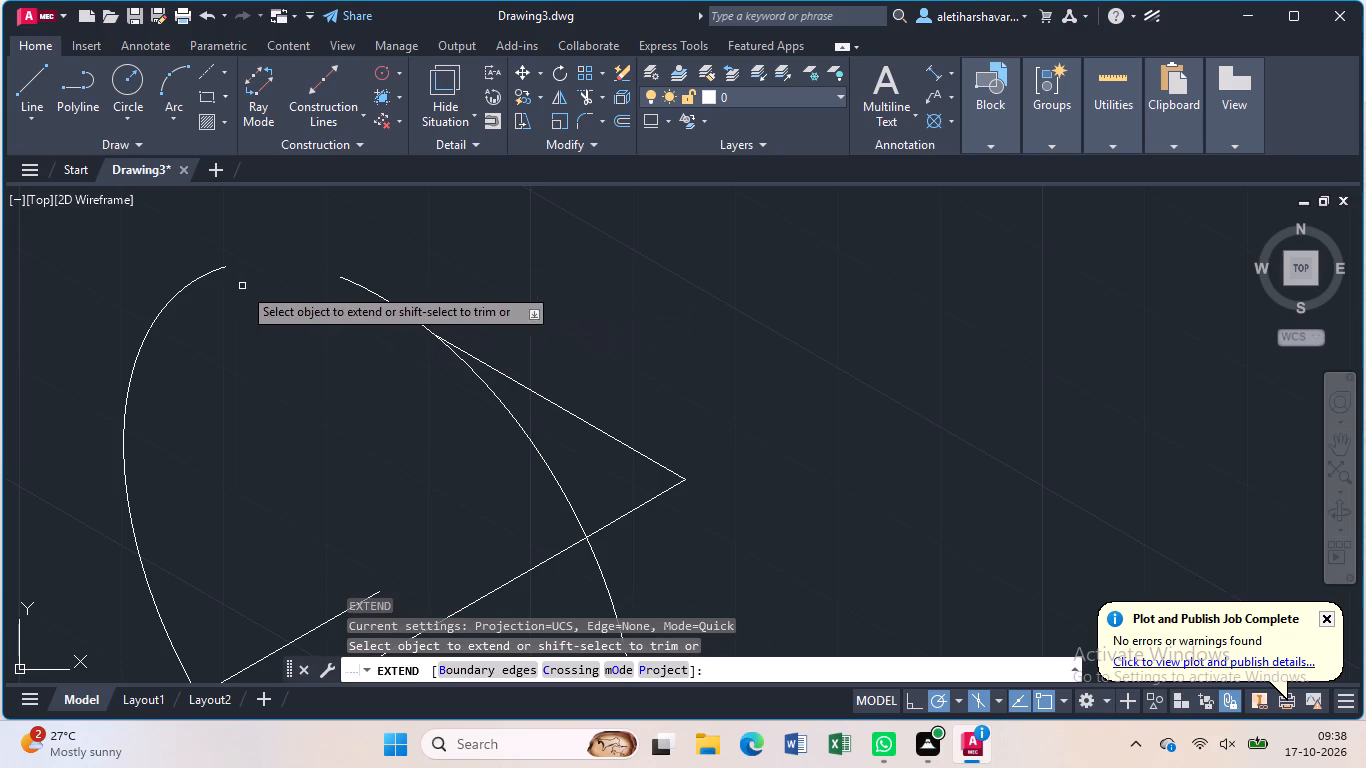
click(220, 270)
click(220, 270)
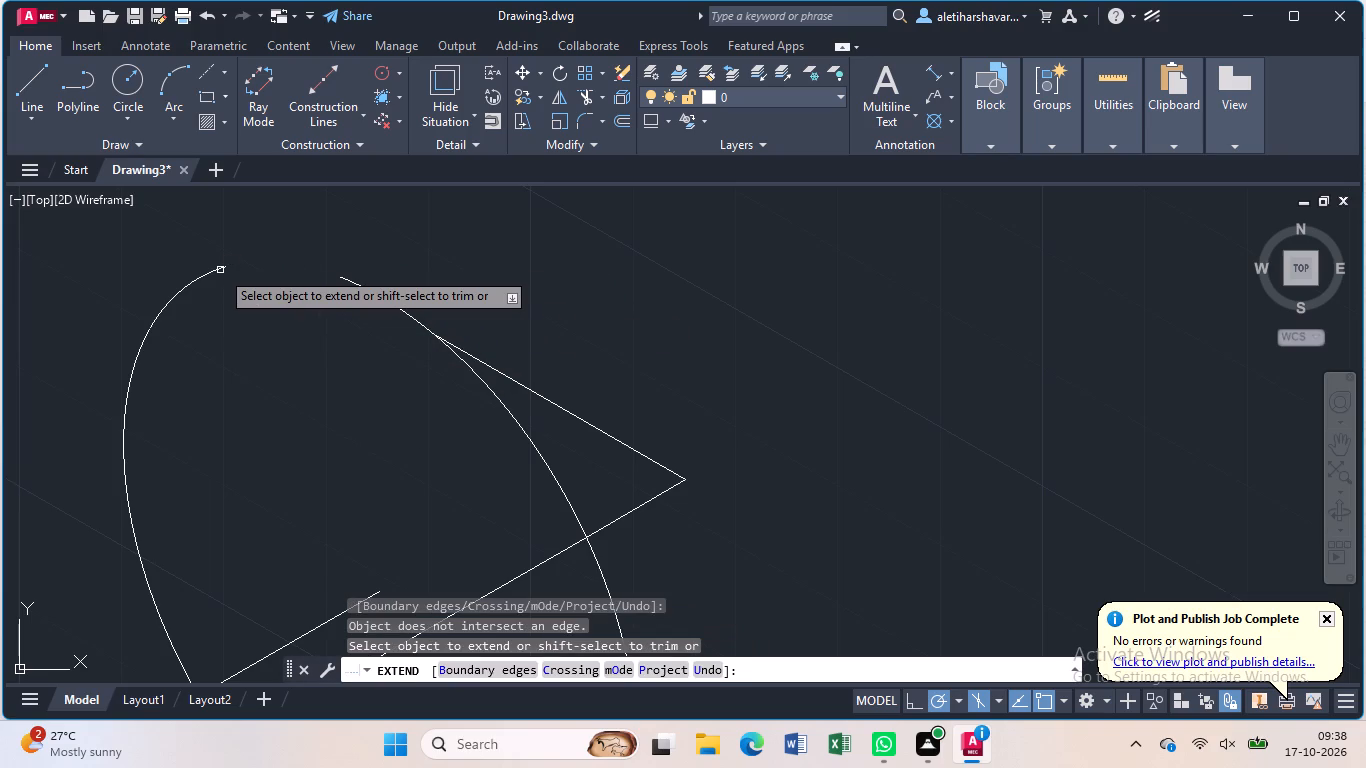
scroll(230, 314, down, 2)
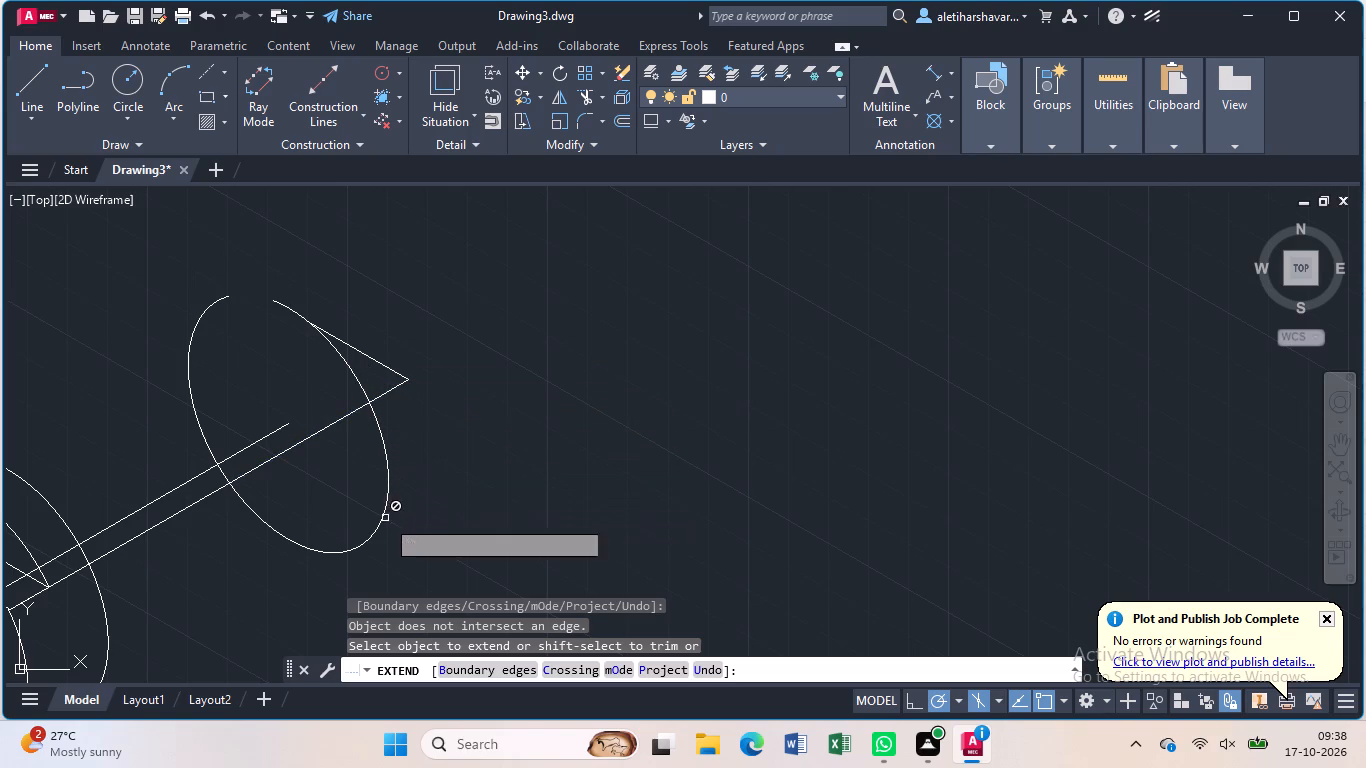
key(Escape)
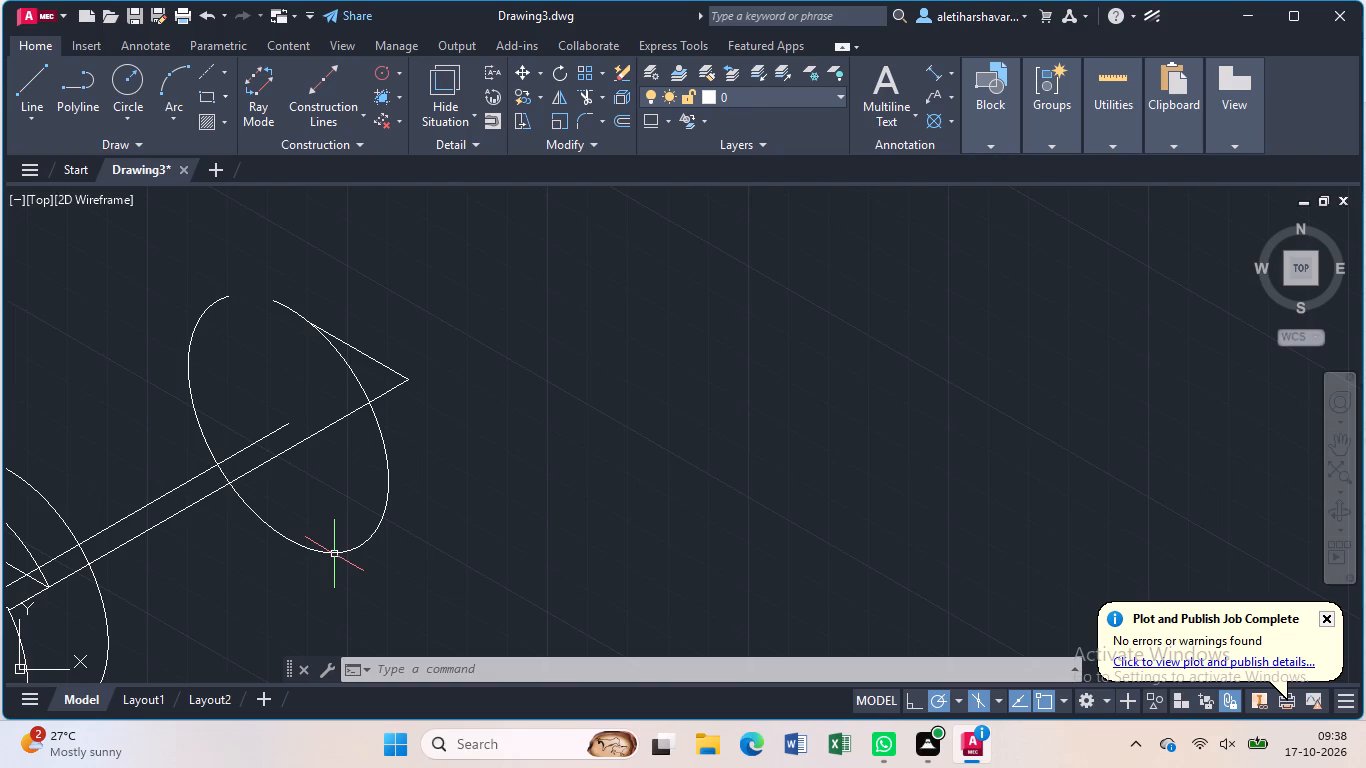
Draw a line about 105 units long at 30° from the near disc's lower edge start to beyond the 90-unit isocircle.
scroll(336, 554, down, 1)
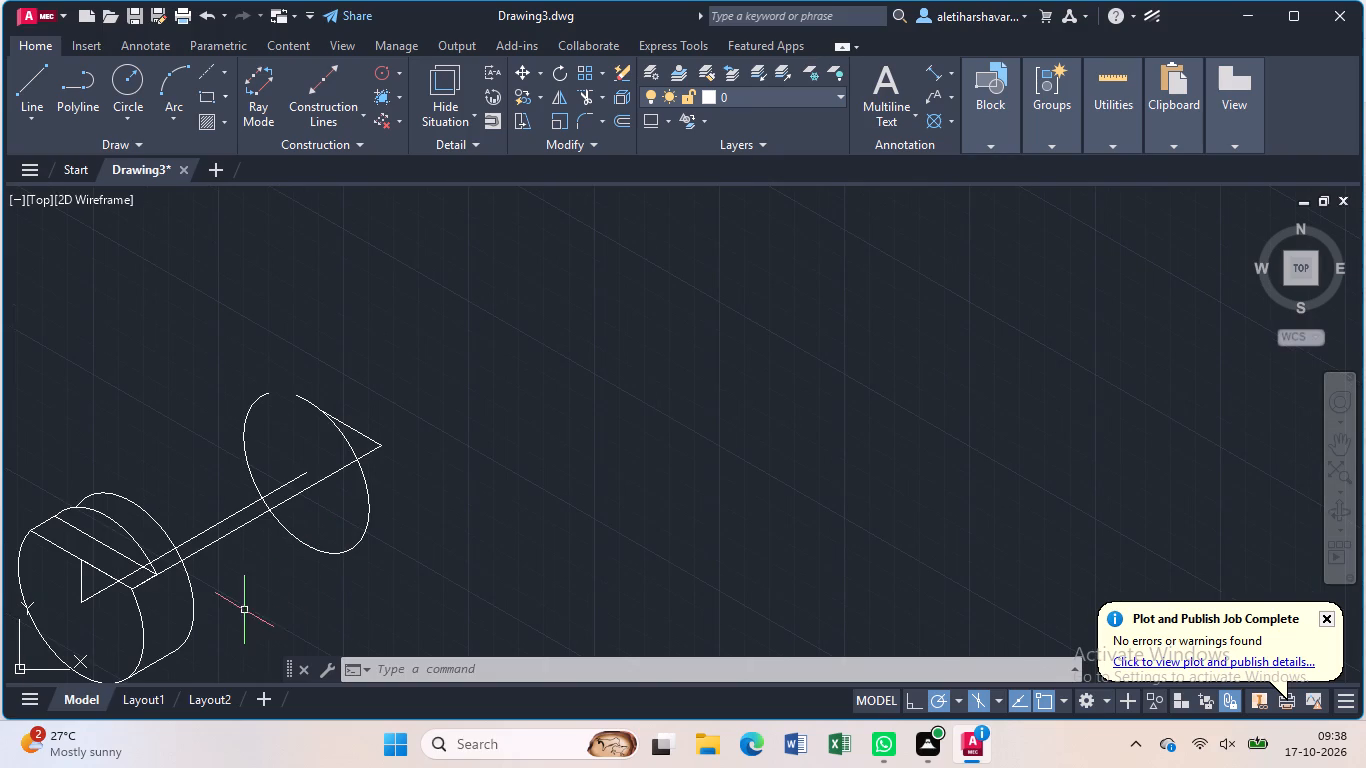
click(192, 601)
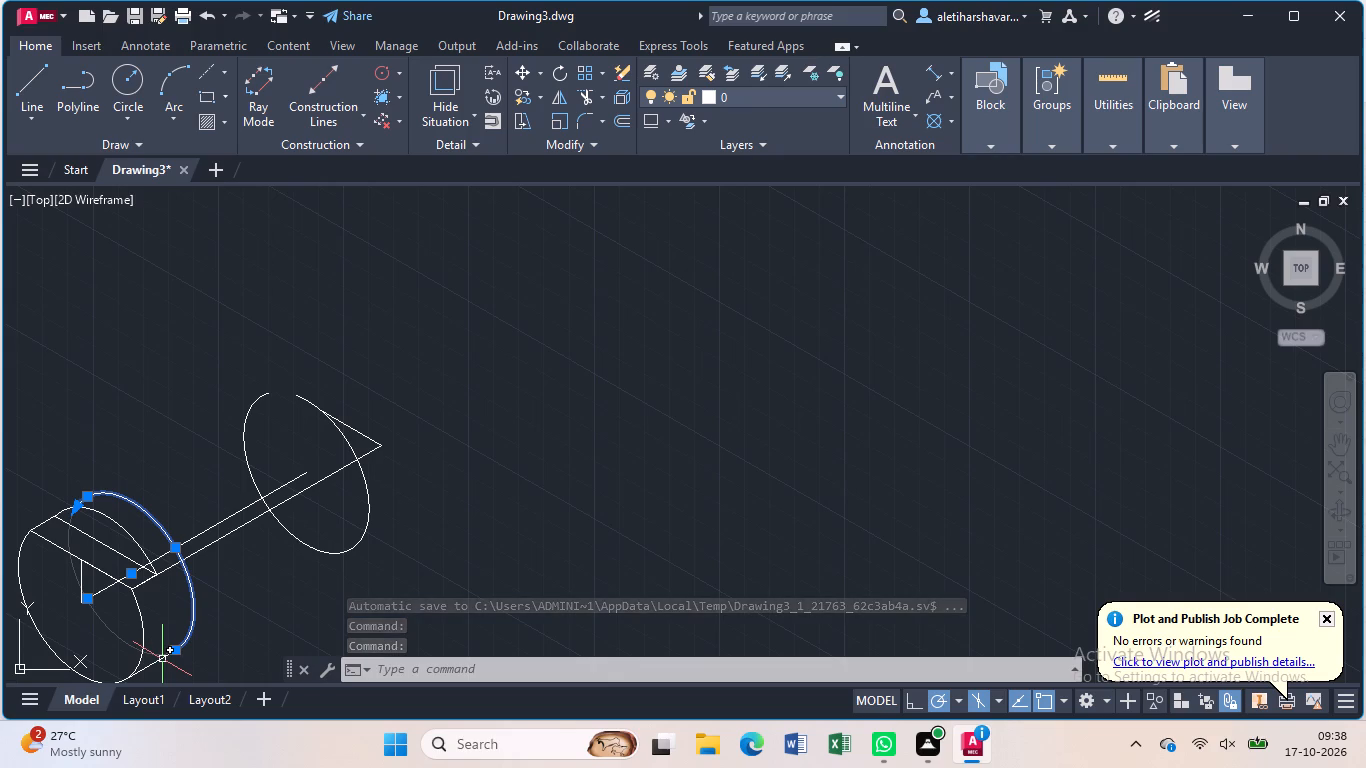
middle_drag(162, 660, 167, 576)
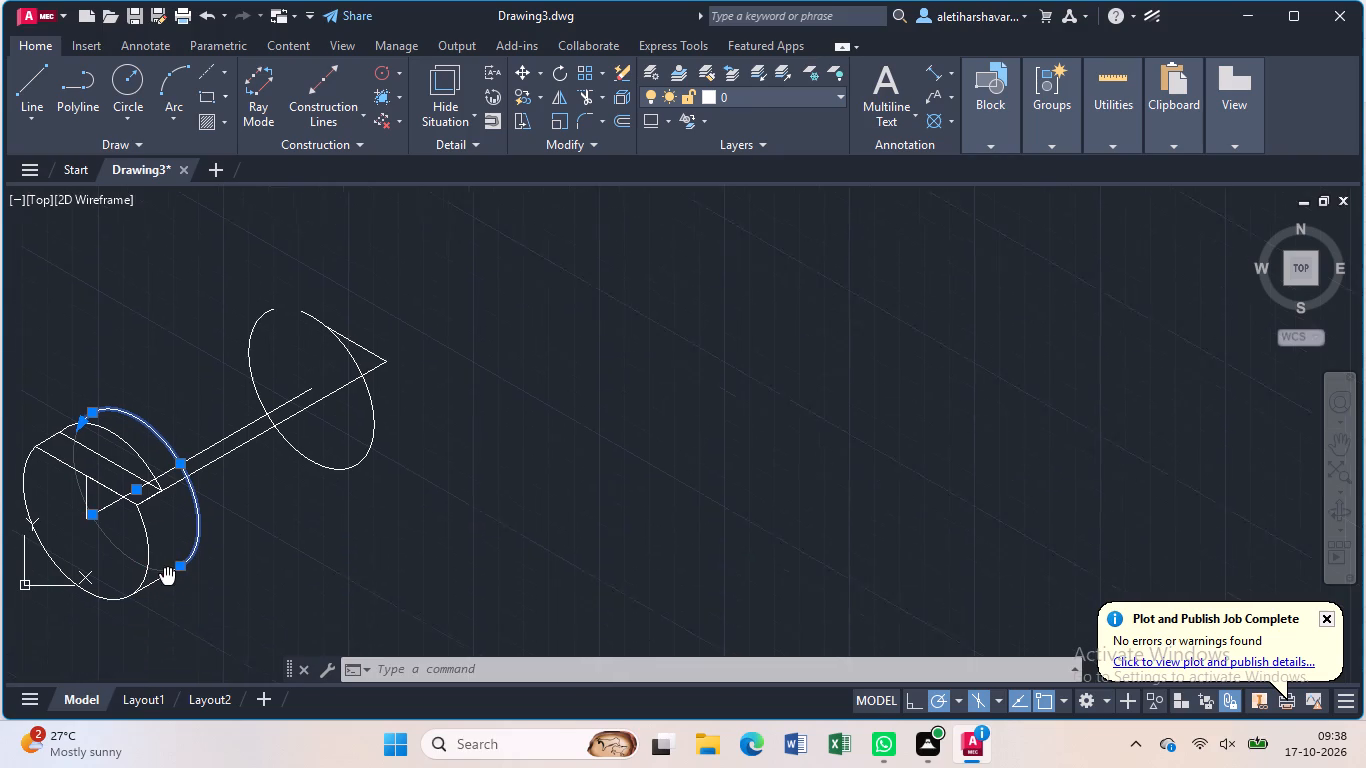
middle_drag(167, 576, 182, 509)
key(Escape)
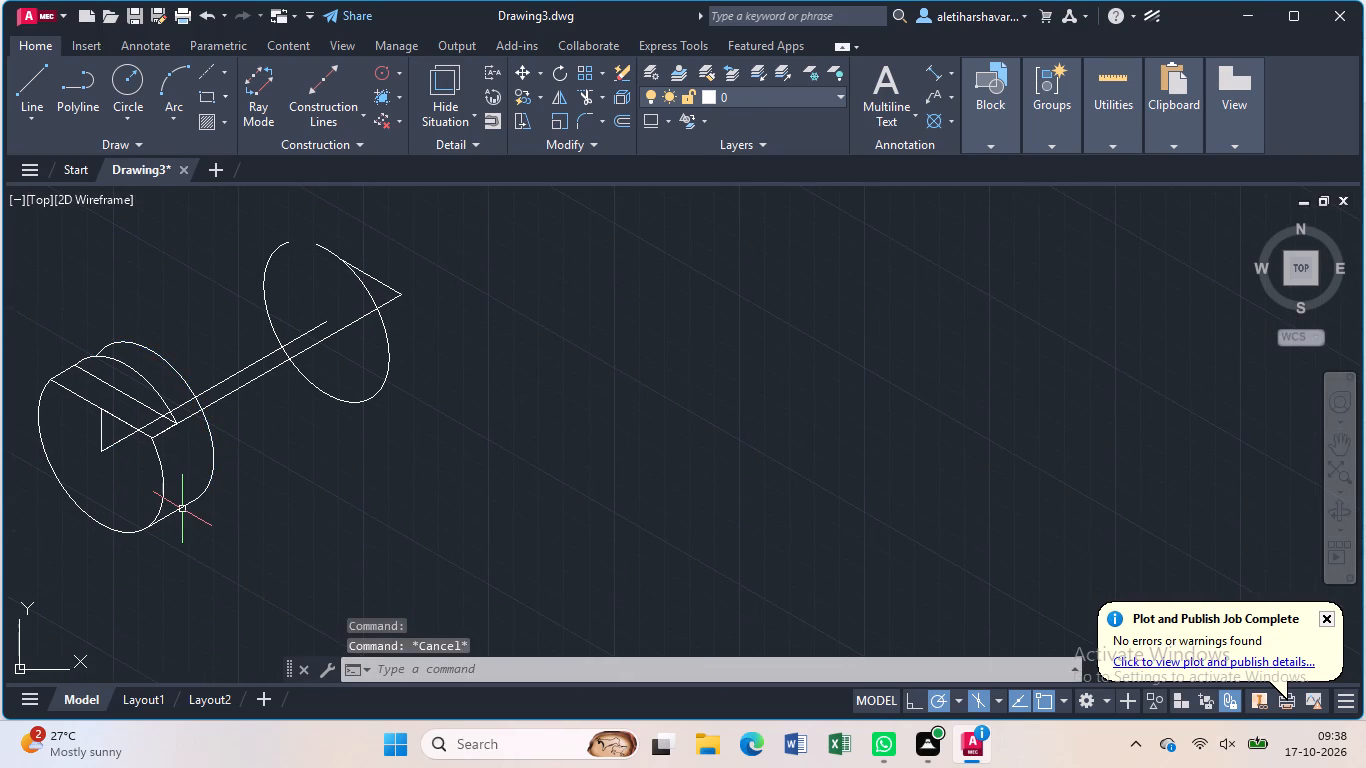
key(l)
key(Return)
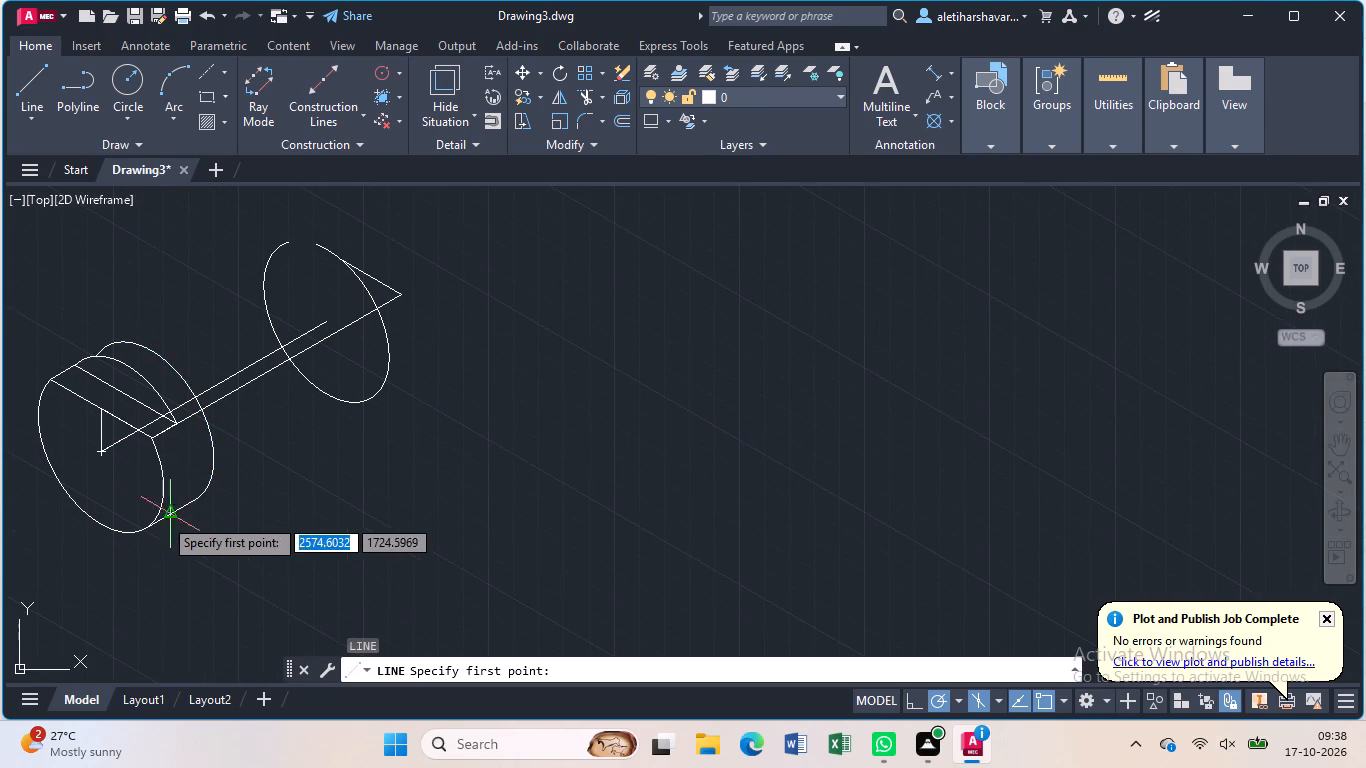
click(150, 531)
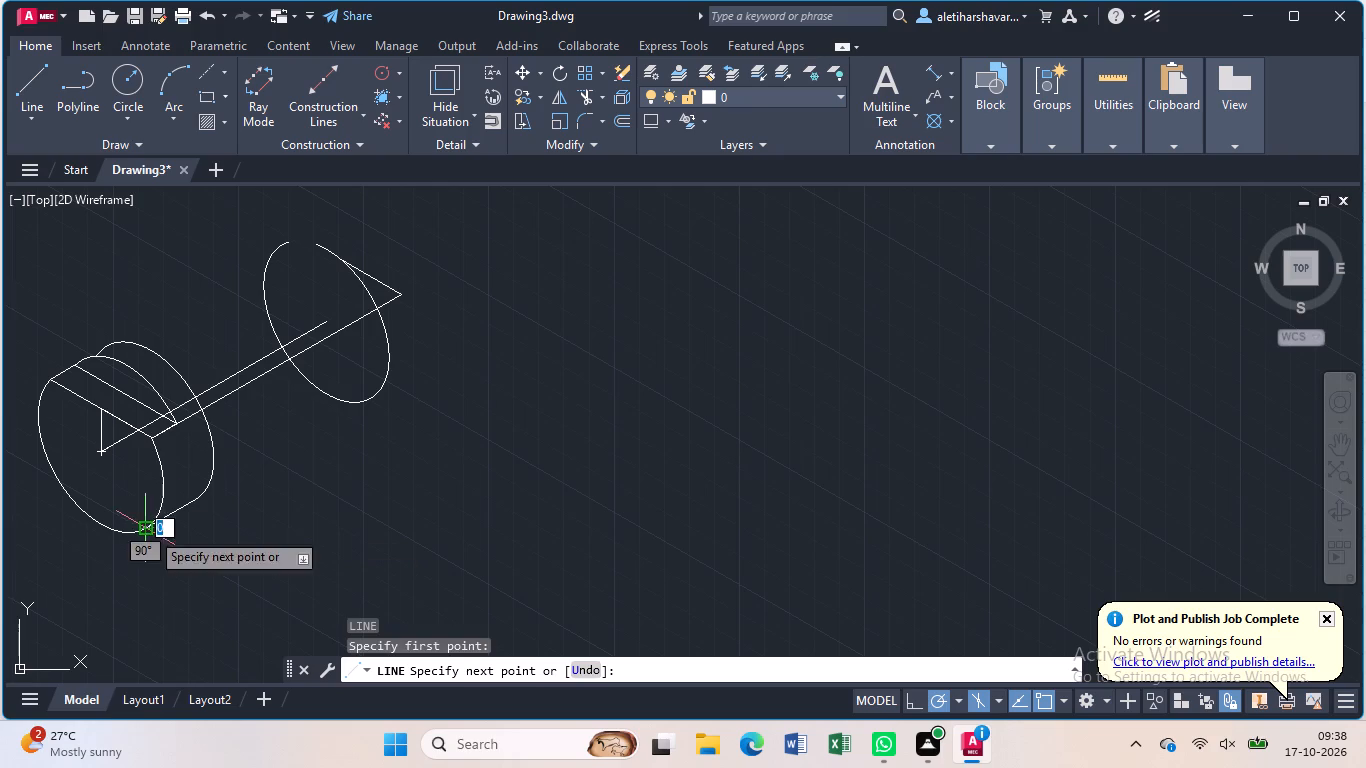
click(411, 379)
key(Escape)
Trim the new lower edge line's overhang beyond the 90-unit isocircle.
text(tr)
key(Return)
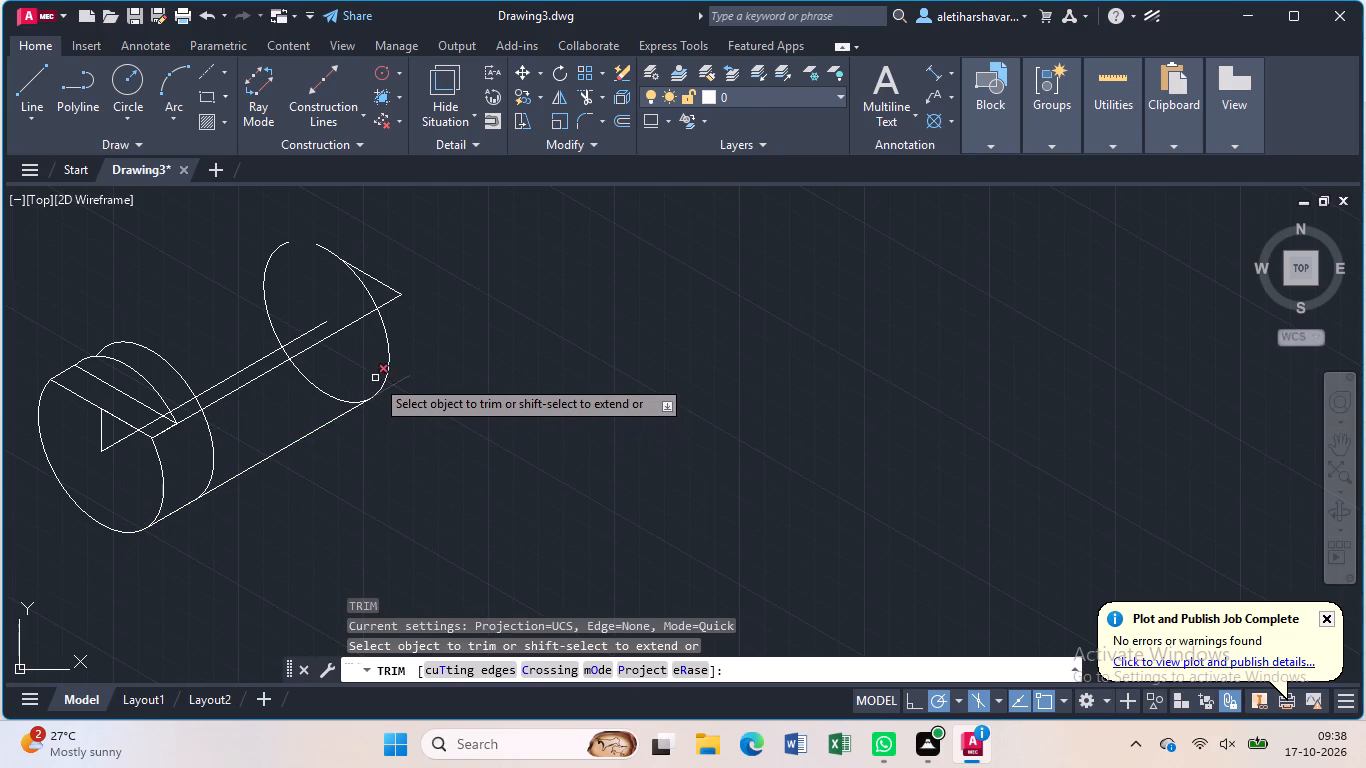
click(410, 376)
key(Escape)
key(Escape)
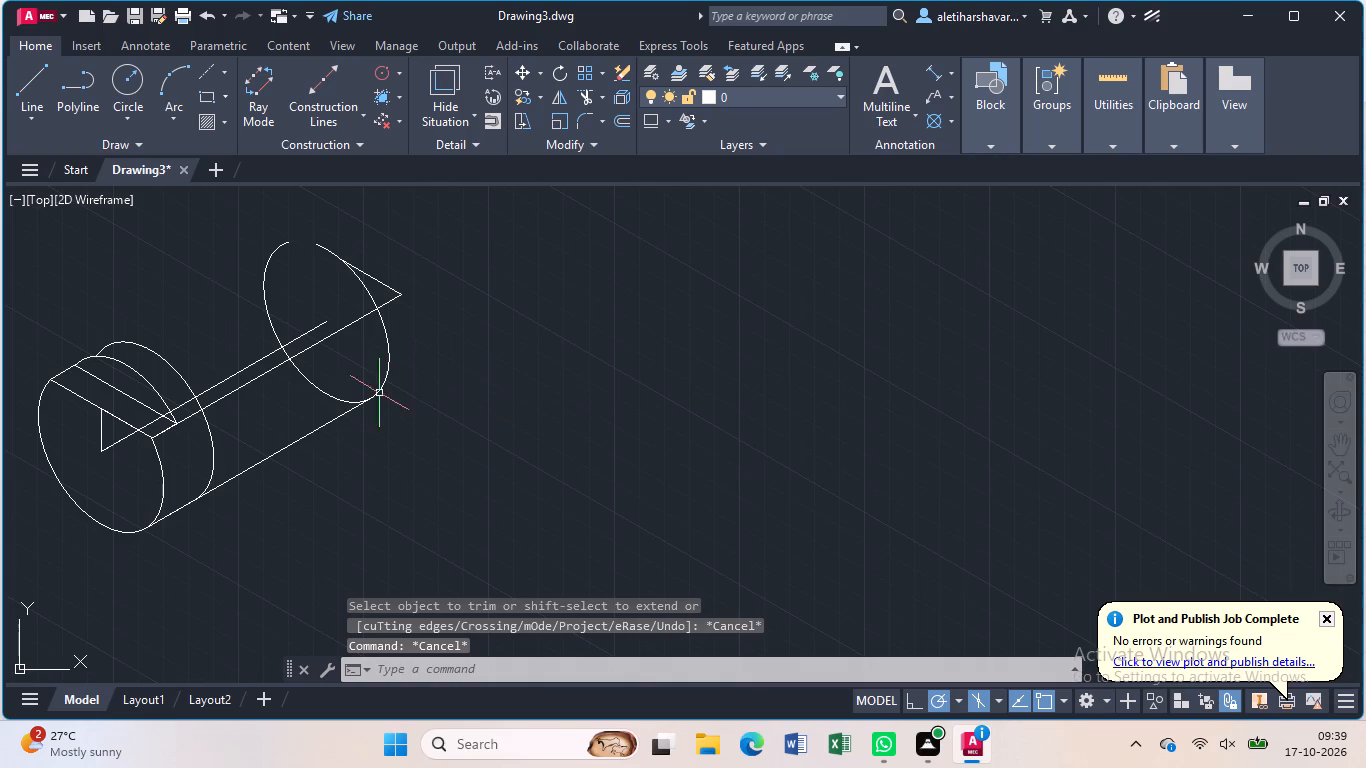
Copy the near disc's back arc from the lower edge line's near end to its far end on the 90-unit isocircle.
click(215, 454)
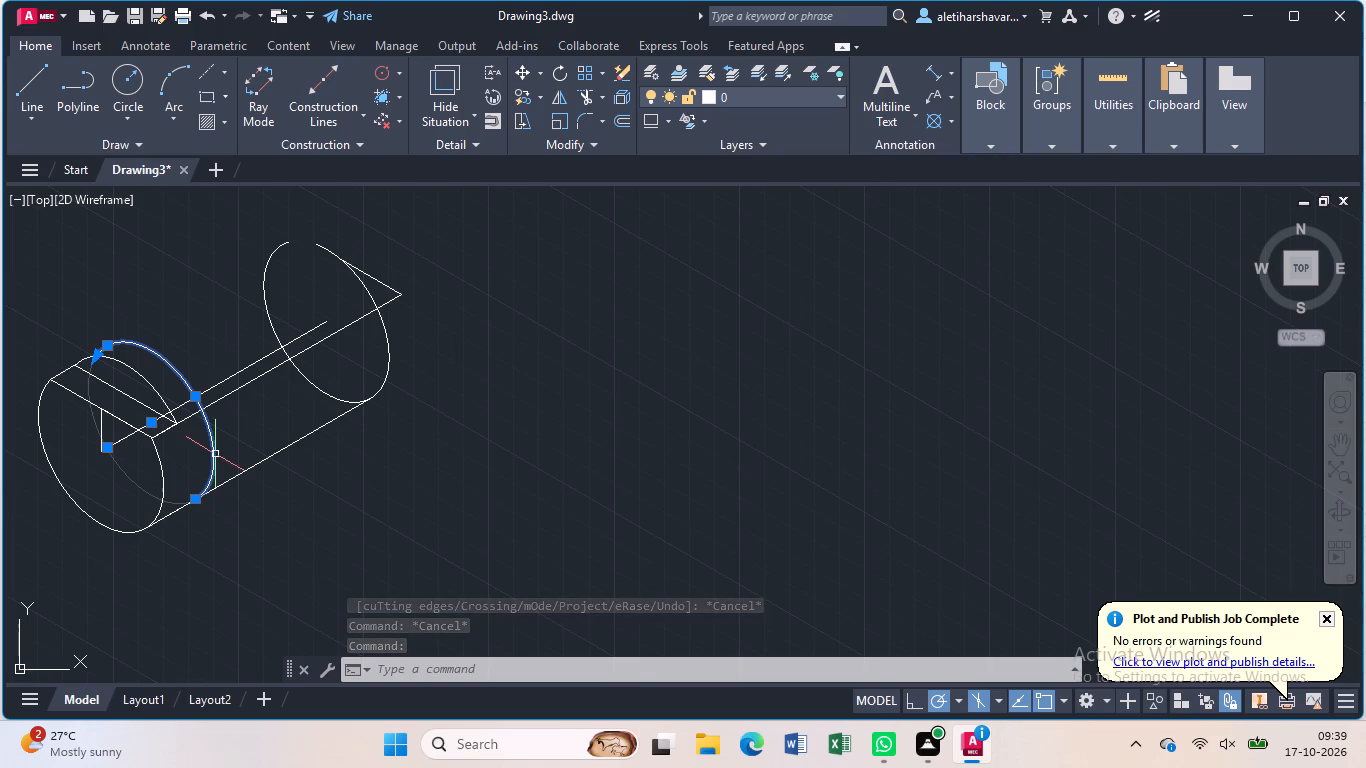
text(co)
key(Return)
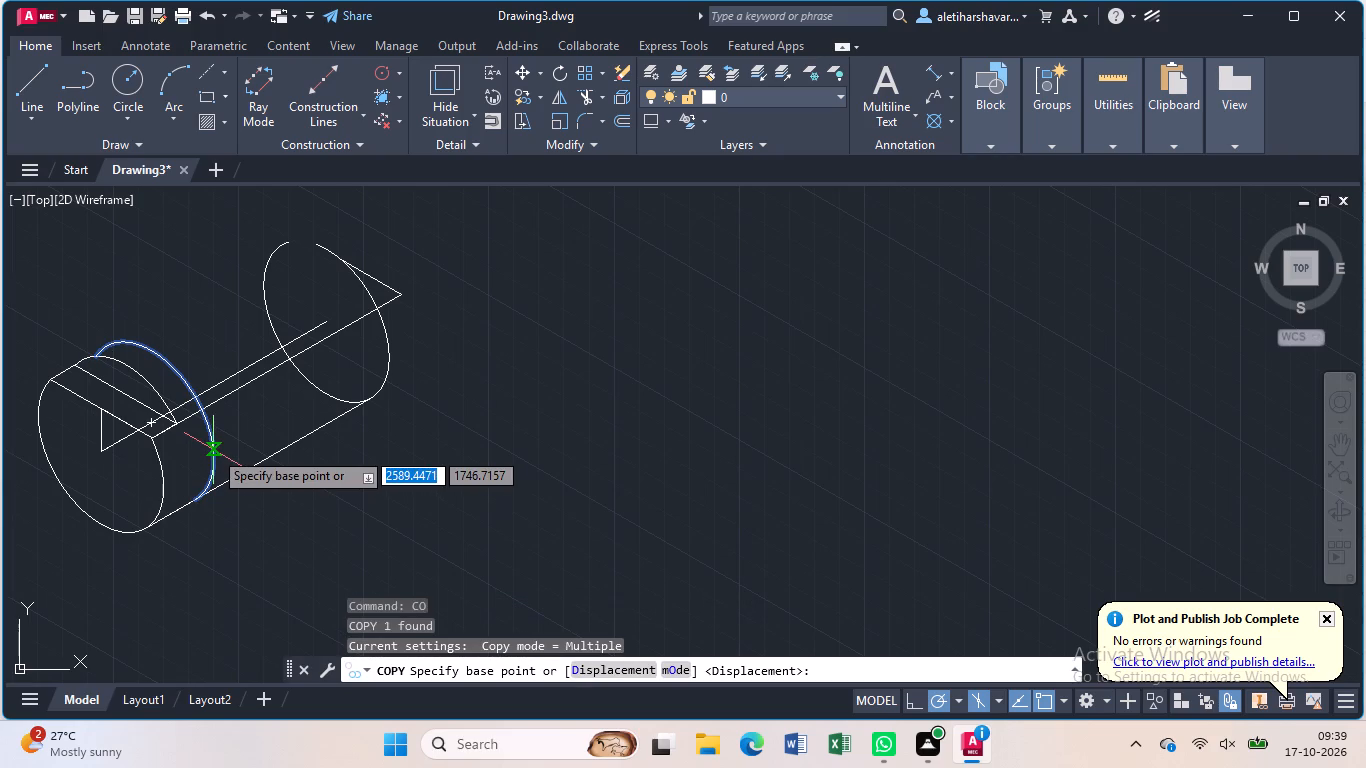
click(153, 524)
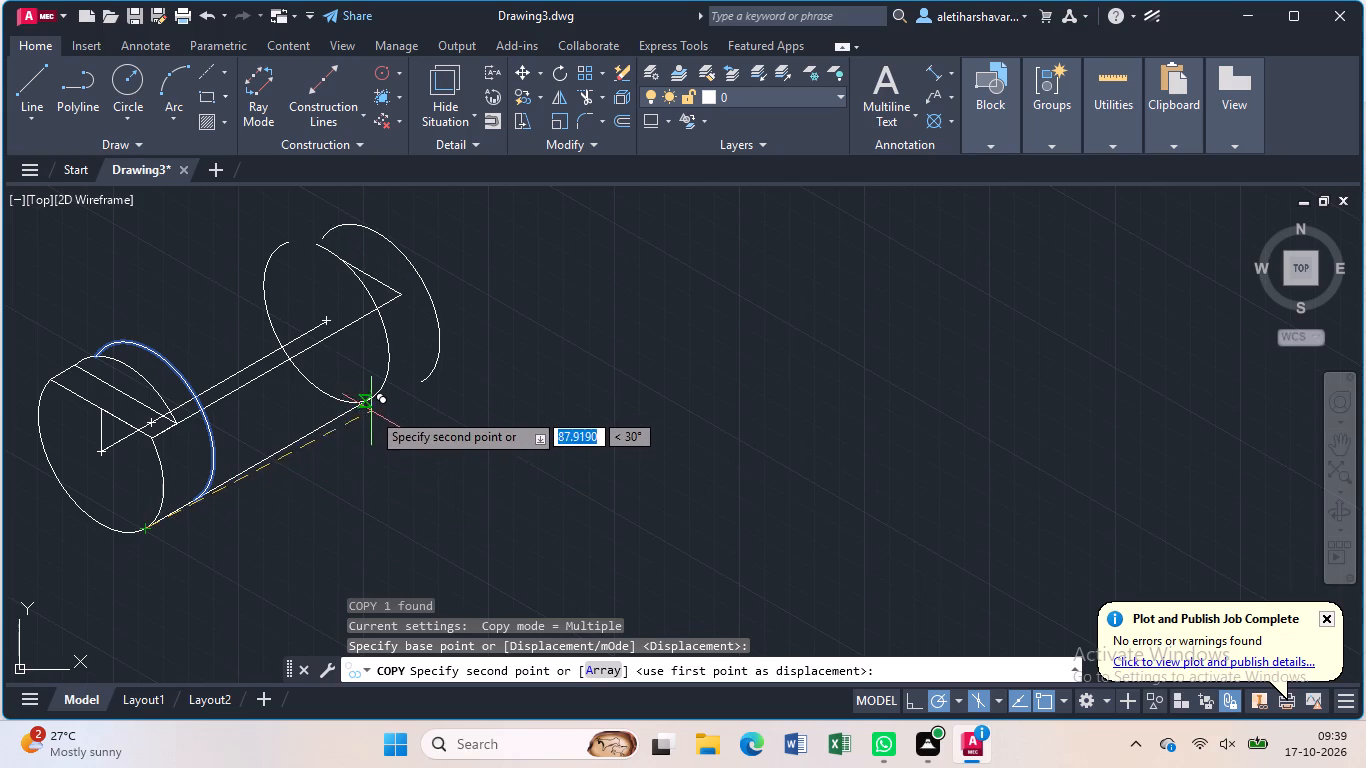
click(371, 403)
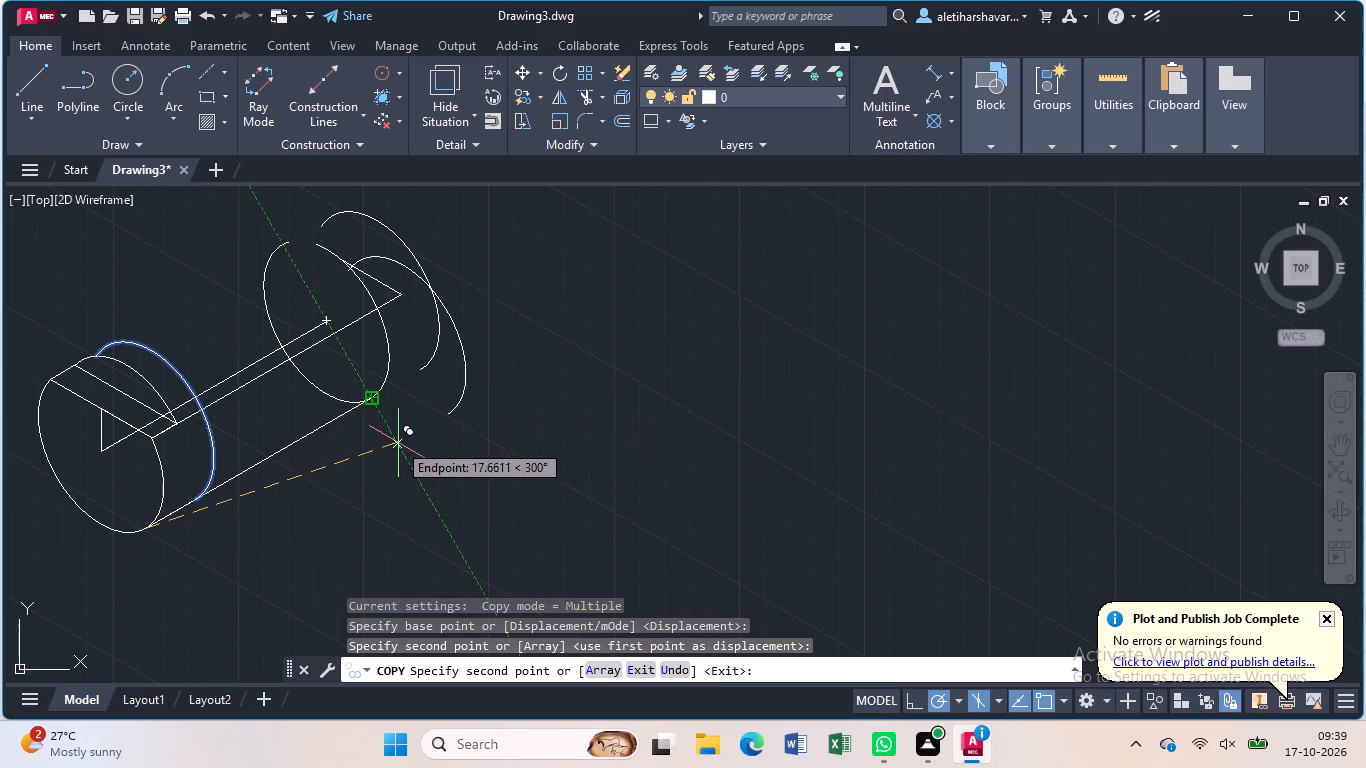
key(Escape)
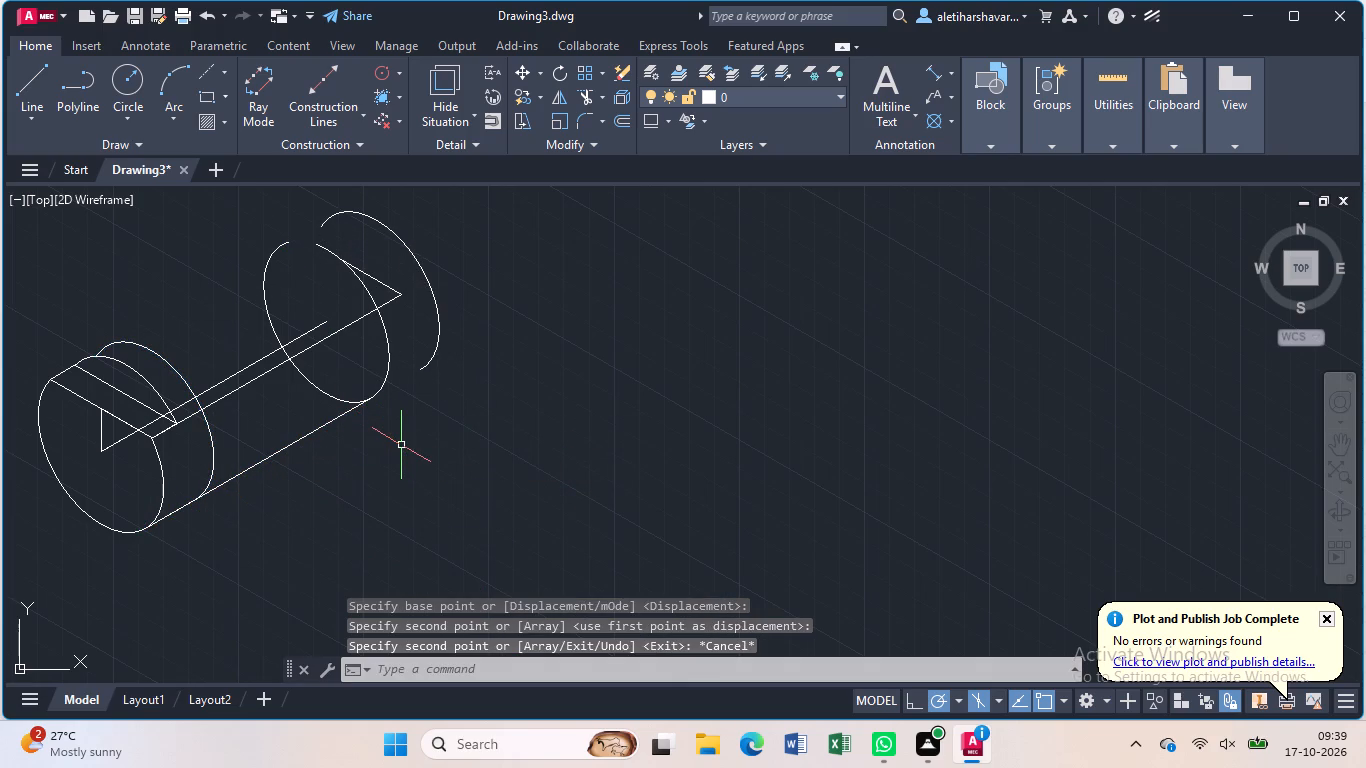
Extend both ends of the copied far arc and the open upper end of the 90-unit isocircle.
text(ex)
key(Return)
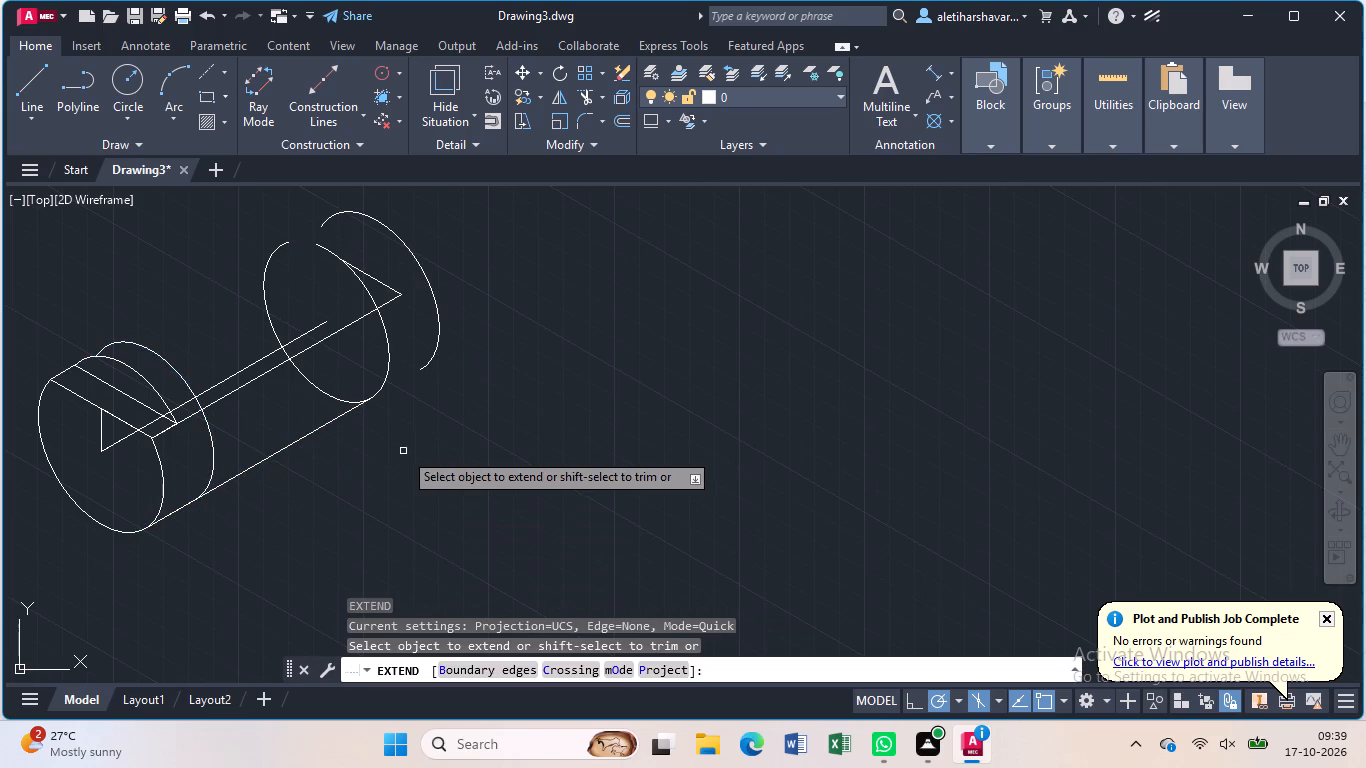
click(330, 218)
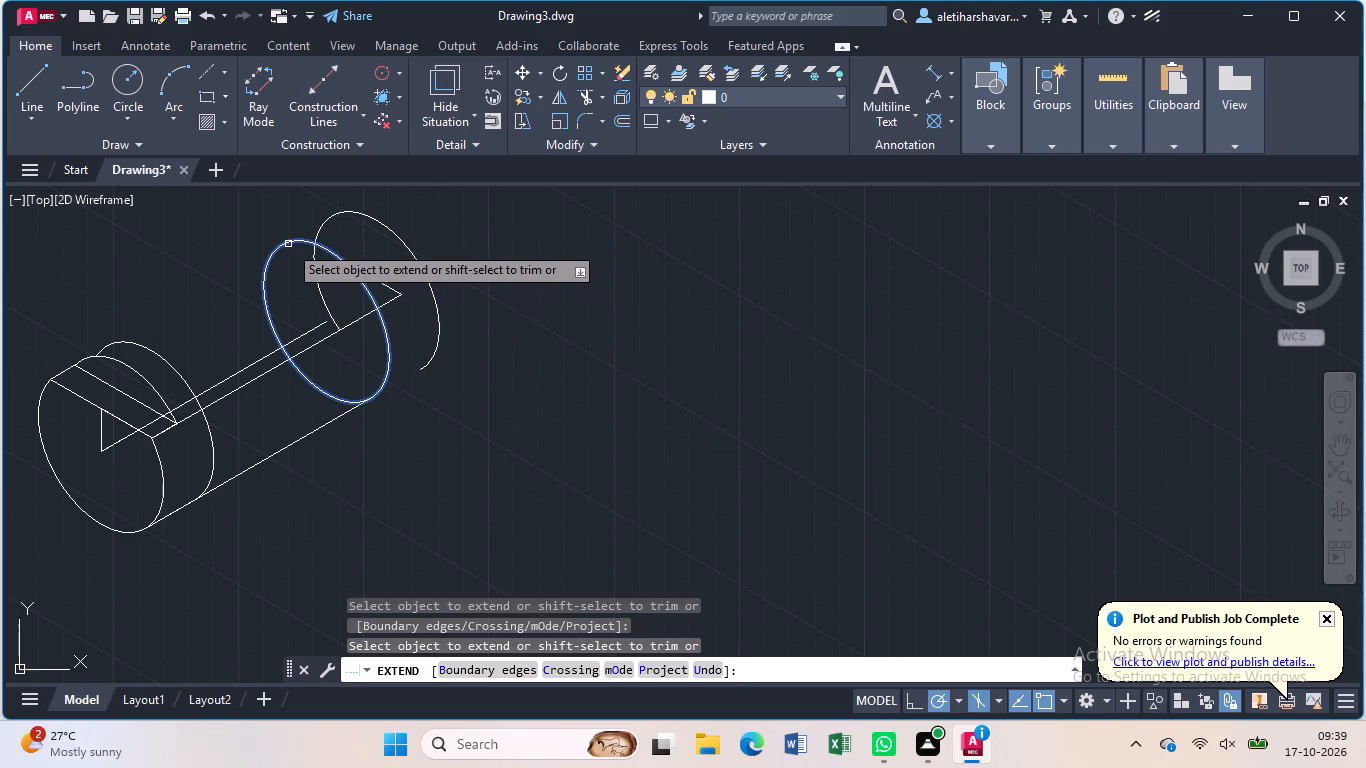
click(288, 244)
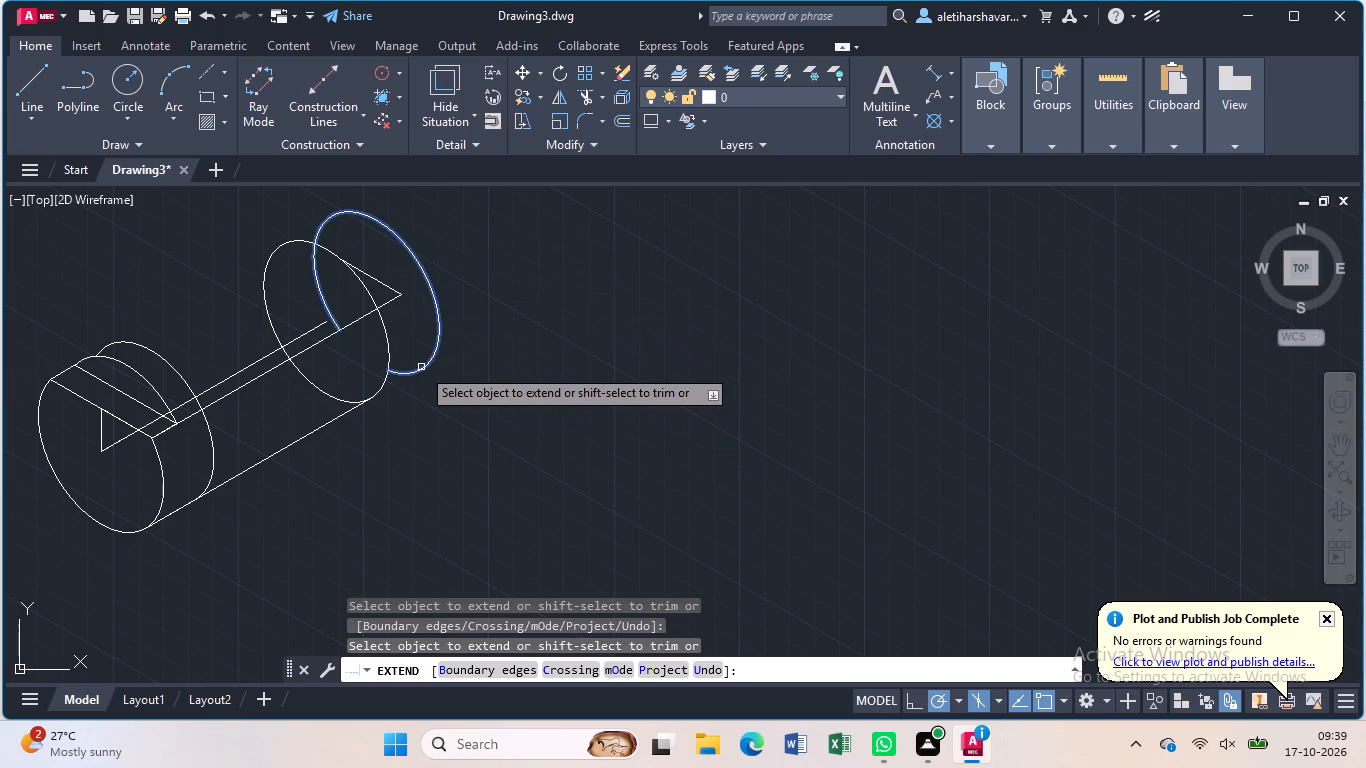
click(421, 367)
key(Escape)
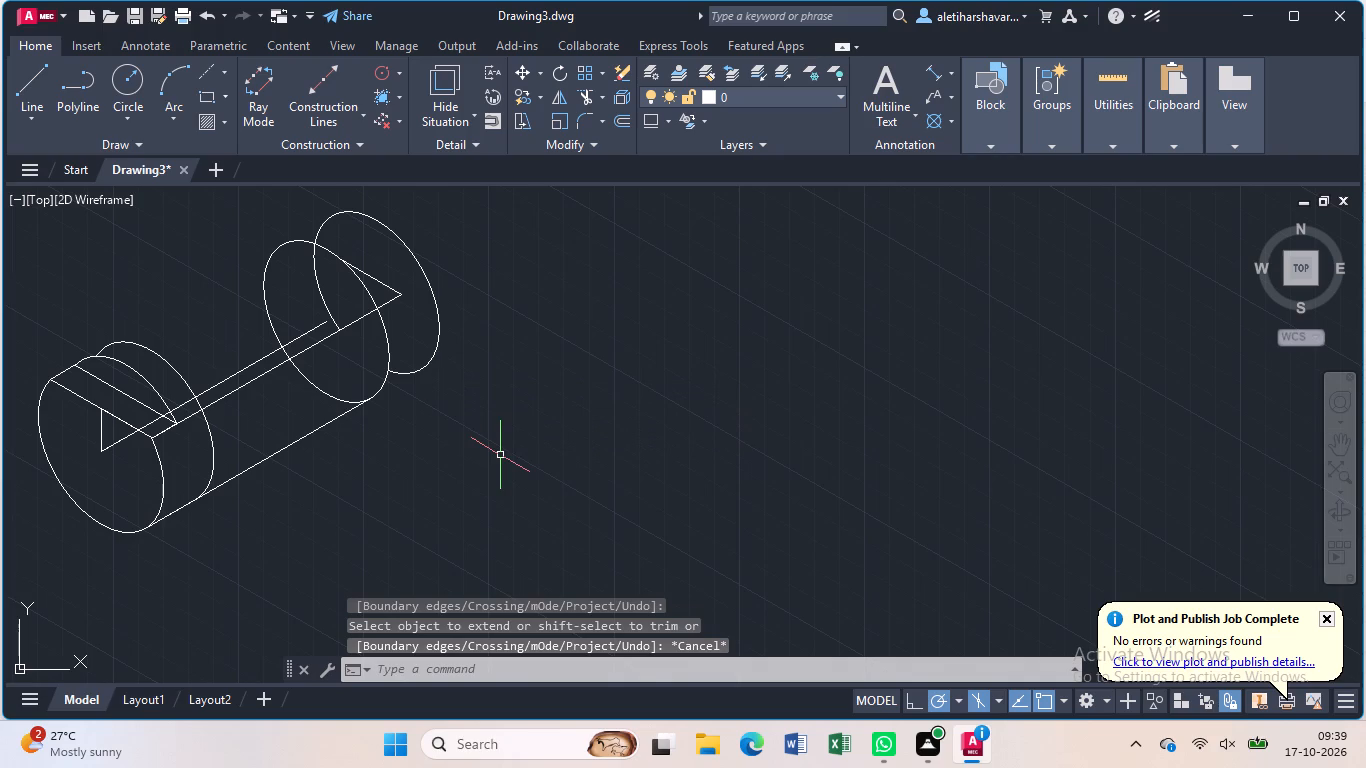
Extend the lower edge line to the copied far arc.
text(ex)
key(Return)
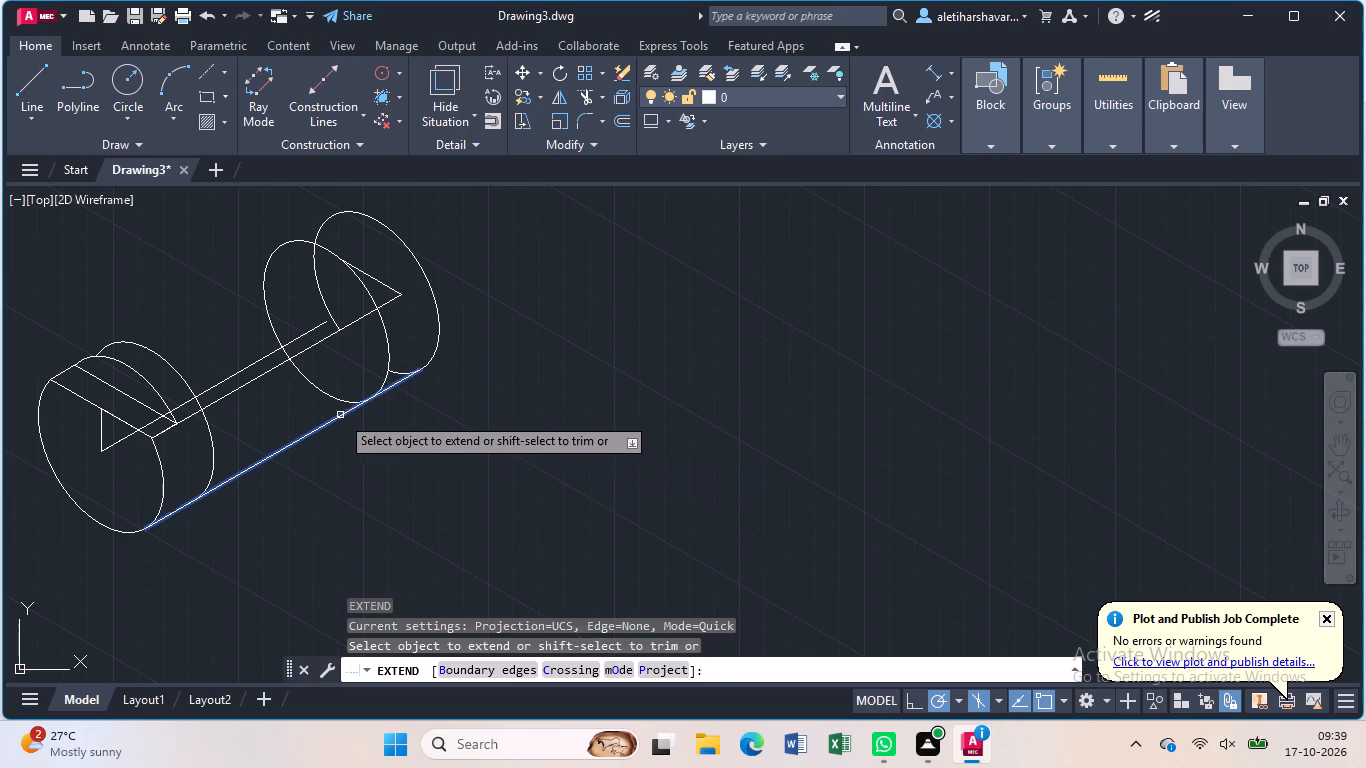
click(342, 415)
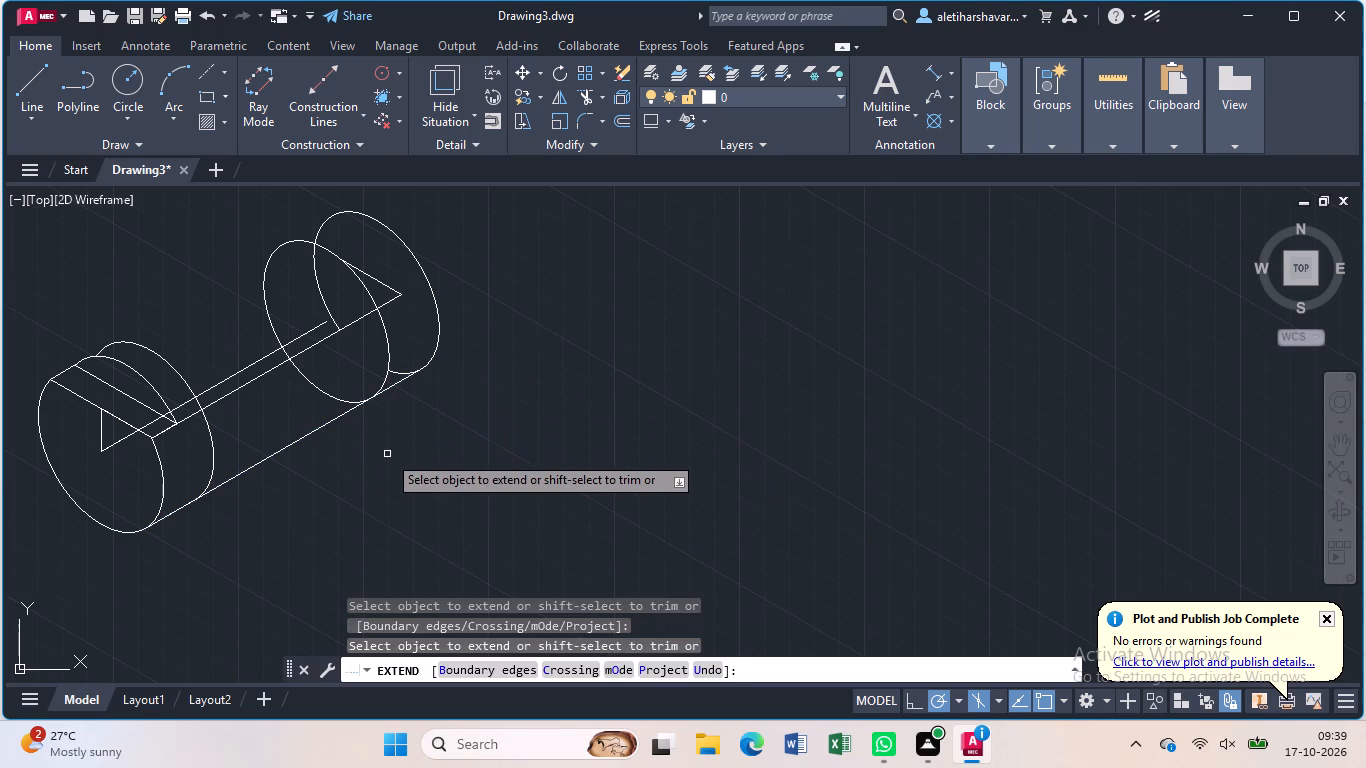
Trim away the lower edge line between the two discs and the copied arc's portions hidden behind the 90-unit isocircle.
text(tr)
key(Return)
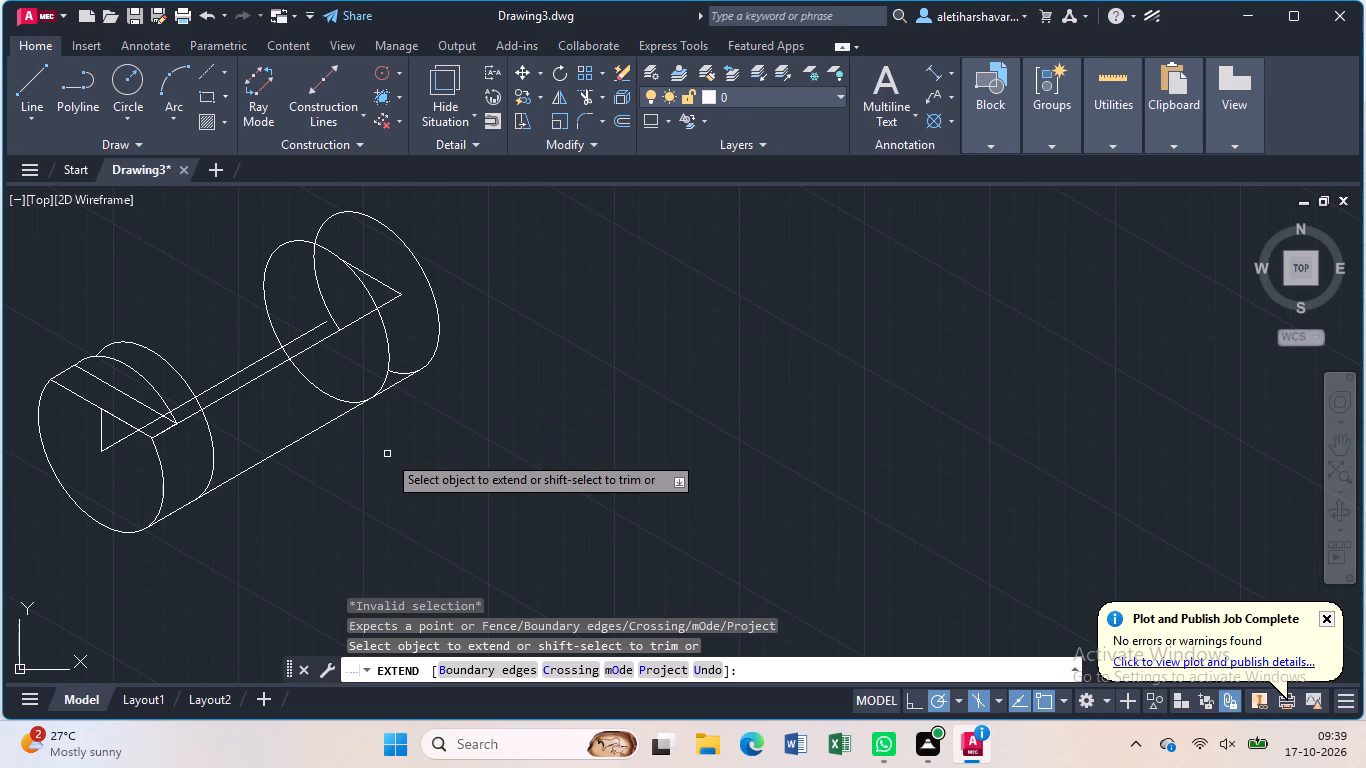
shift+click(287, 447)
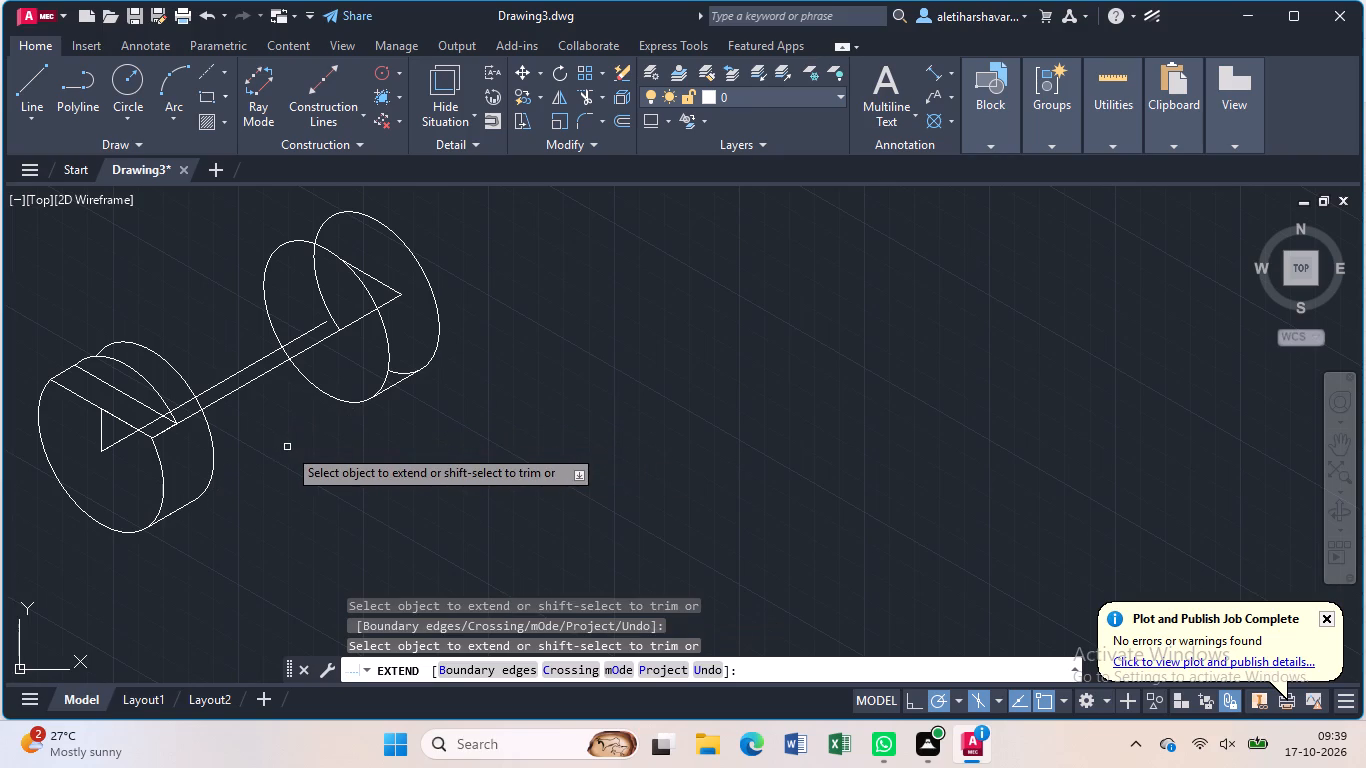
shift+click(392, 372)
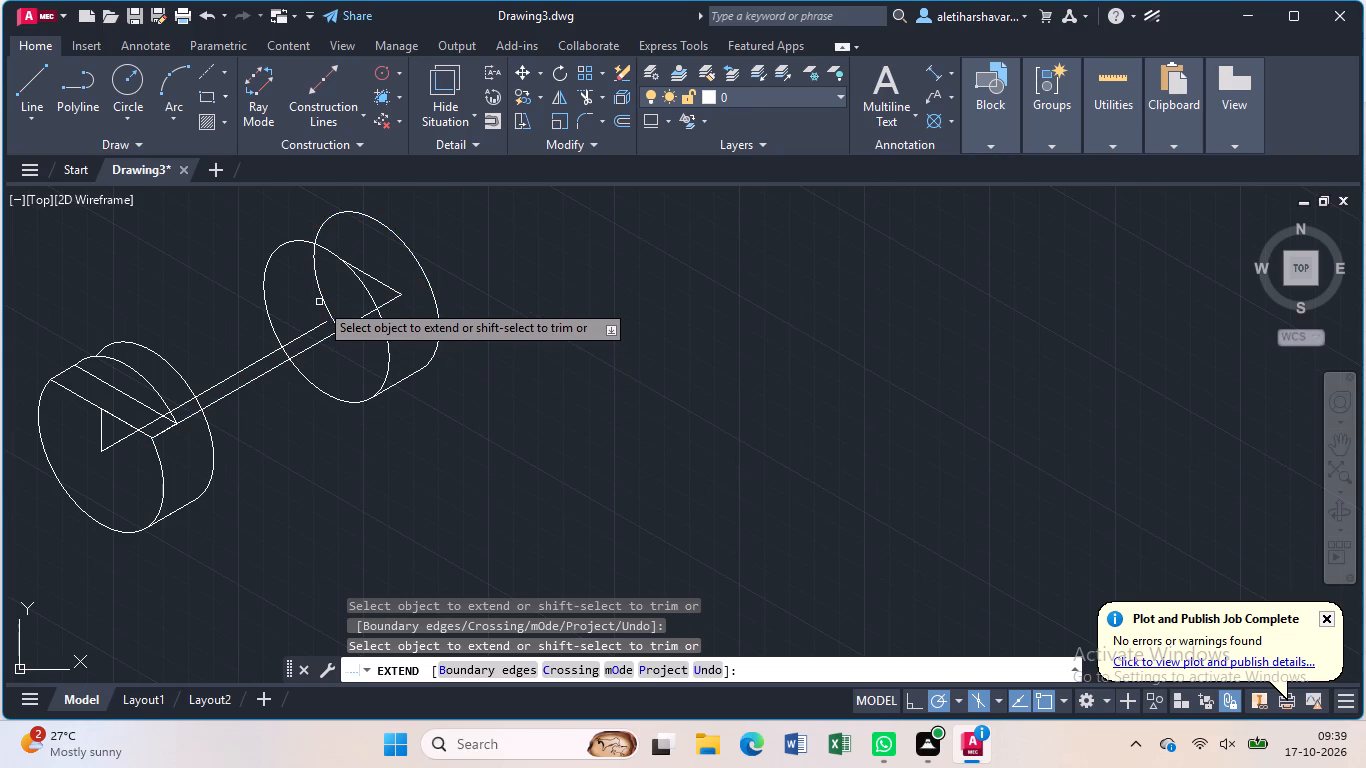
shift+click(321, 296)
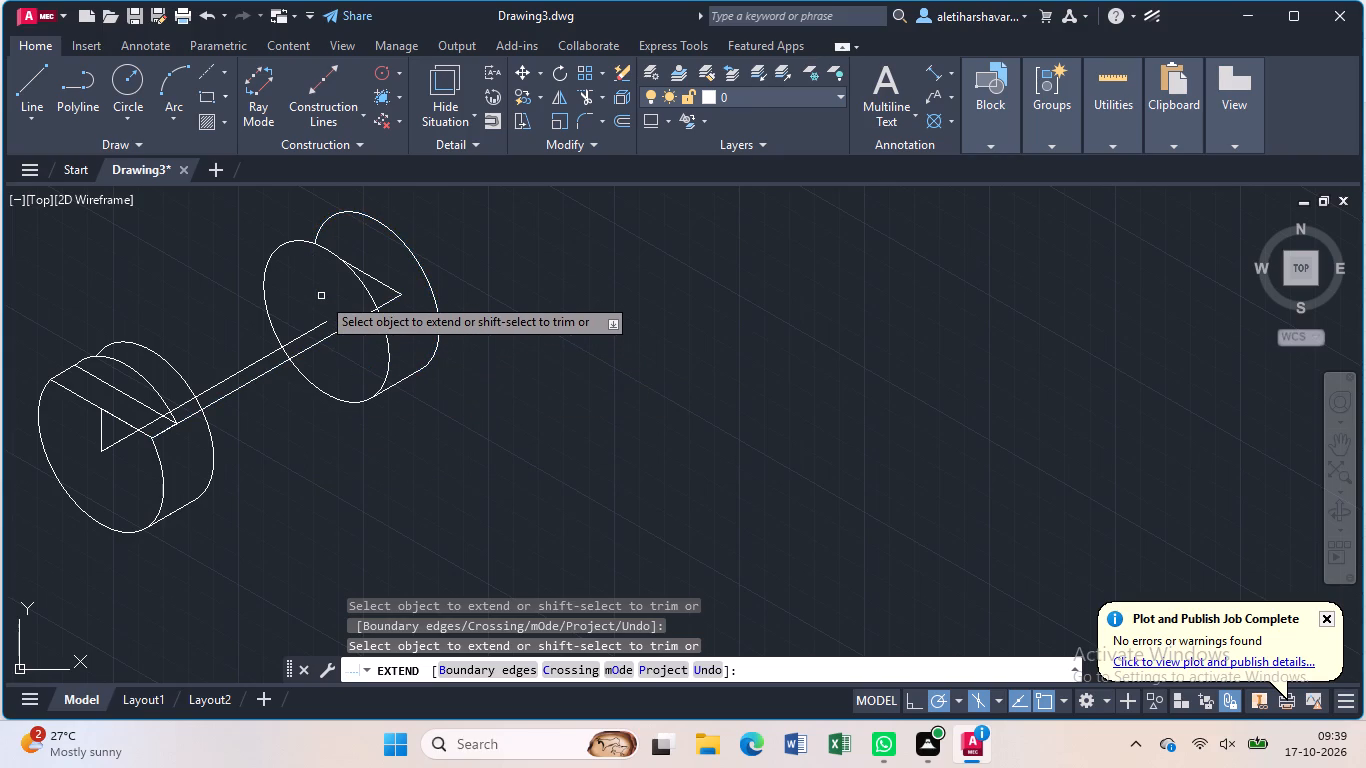
Draw a 10-unit line along the far disc's lower edge from the 90-unit isocircle, continuing with an outward marker segment about 11 units long.
scroll(321, 298, down, 1)
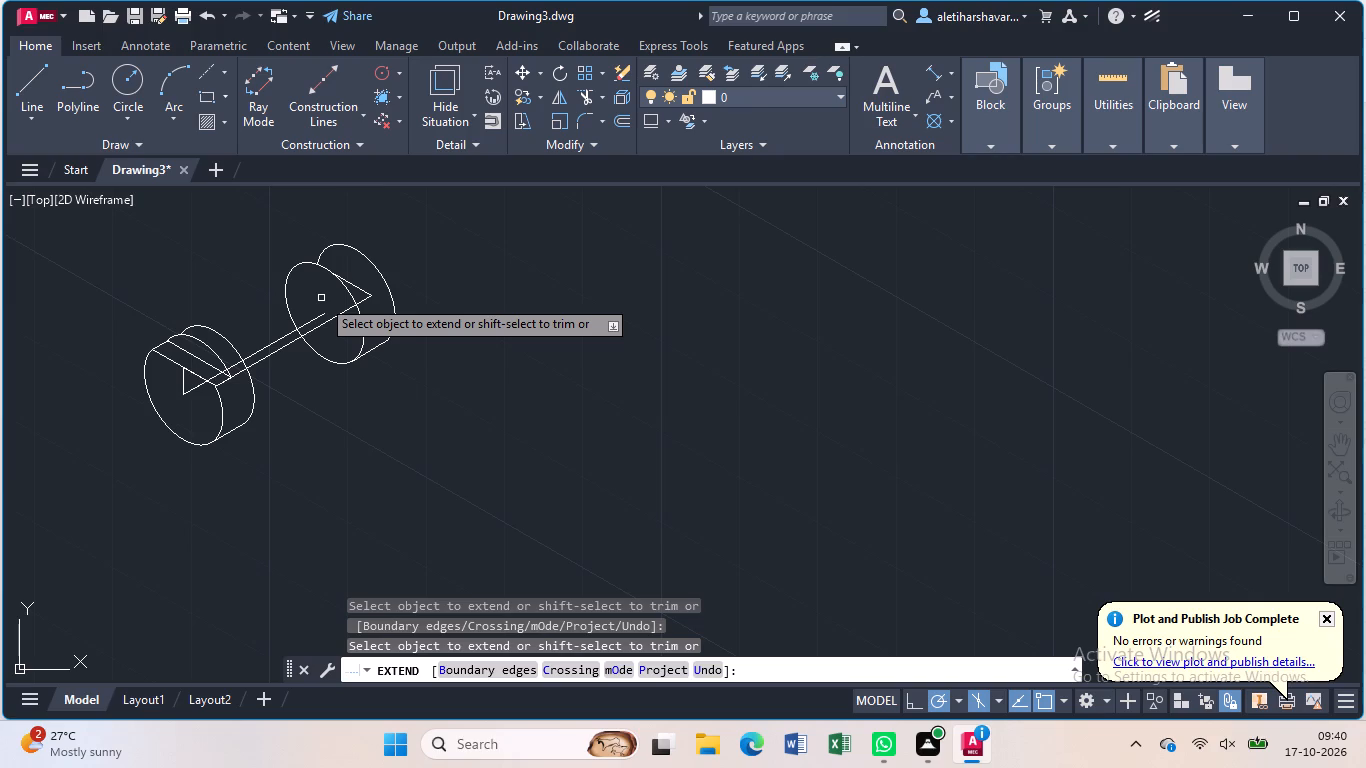
scroll(321, 298, up, 1)
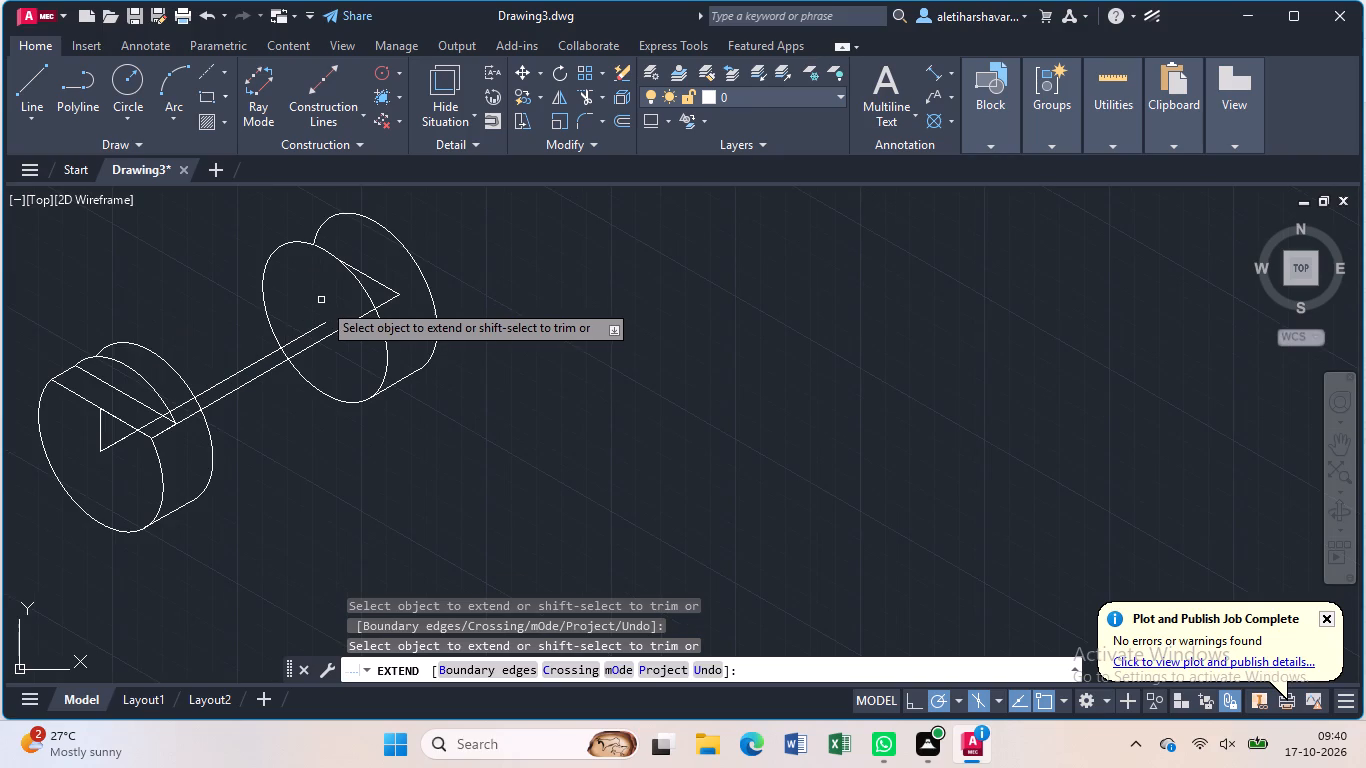
scroll(433, 378, up, 1)
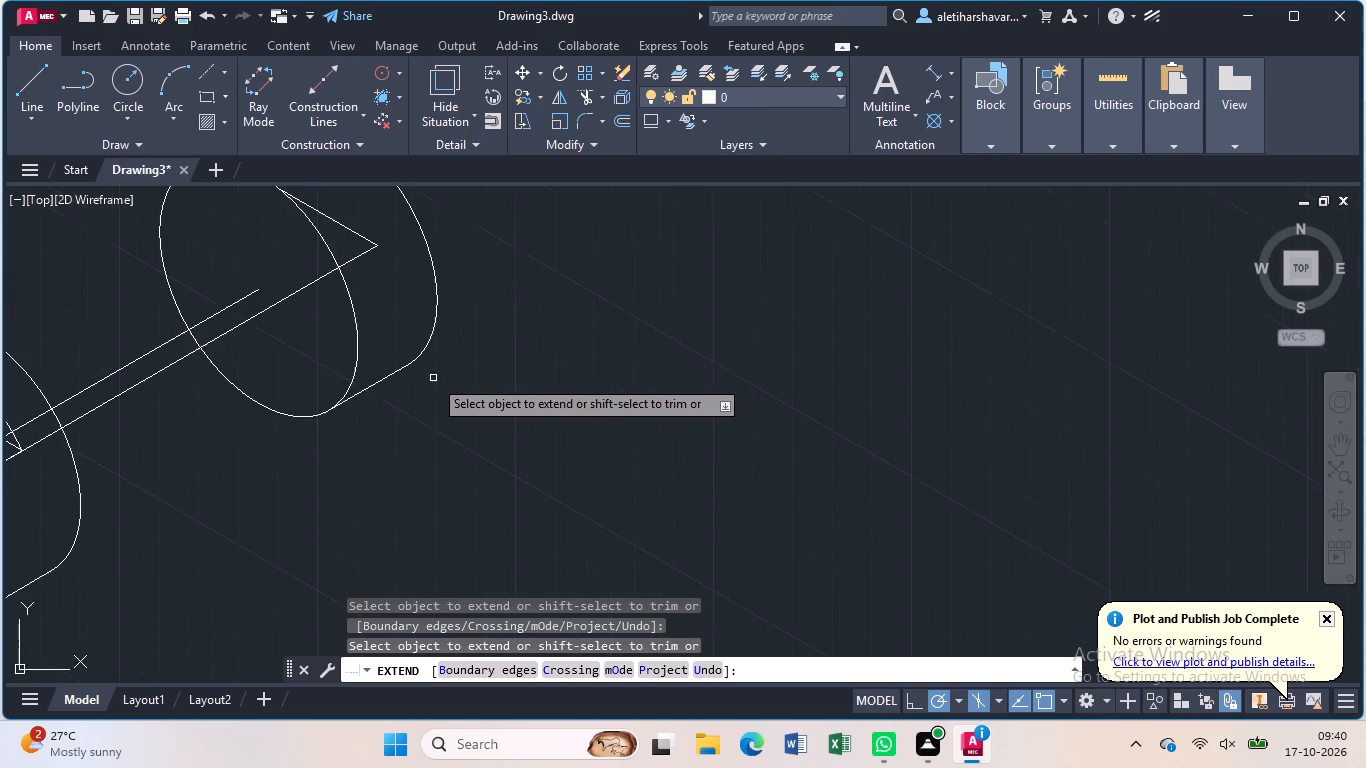
scroll(433, 378, up, 1)
key(l)
key(Return)
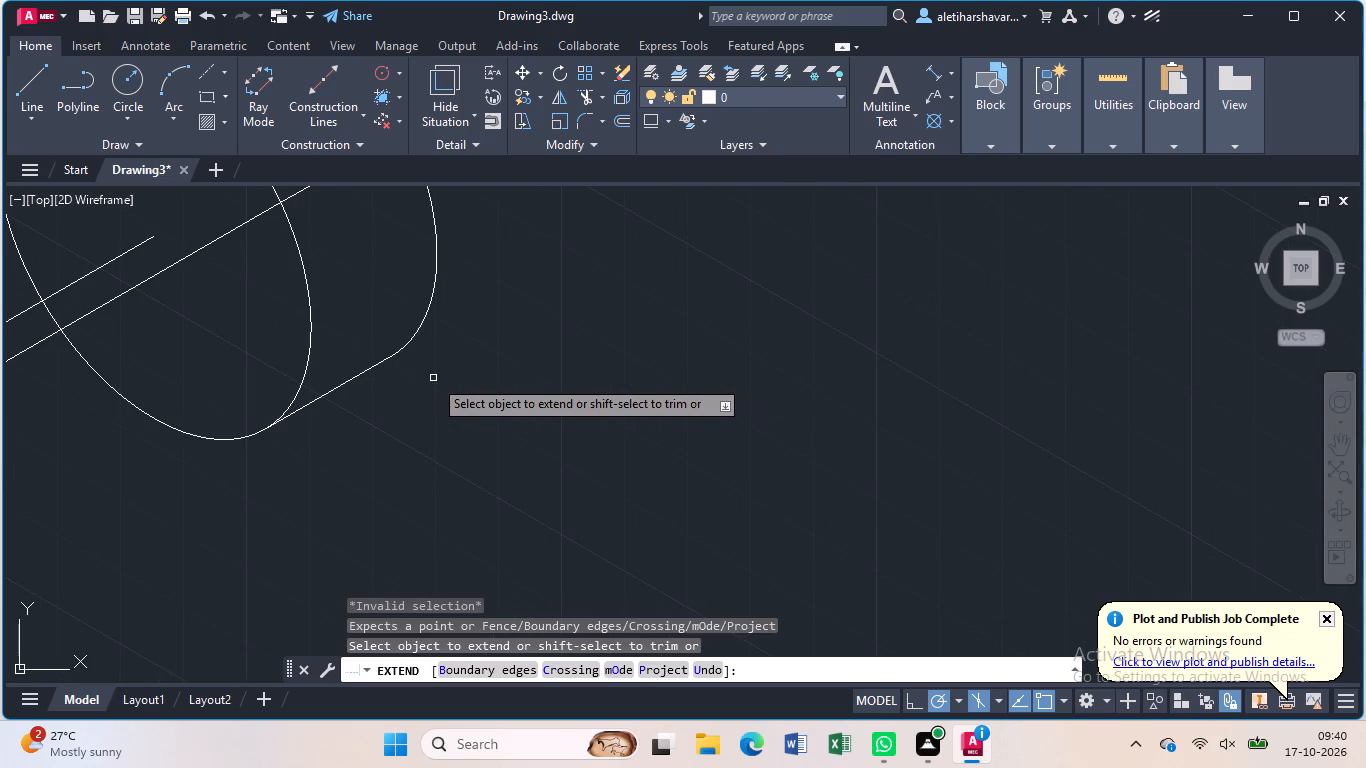
key(Escape)
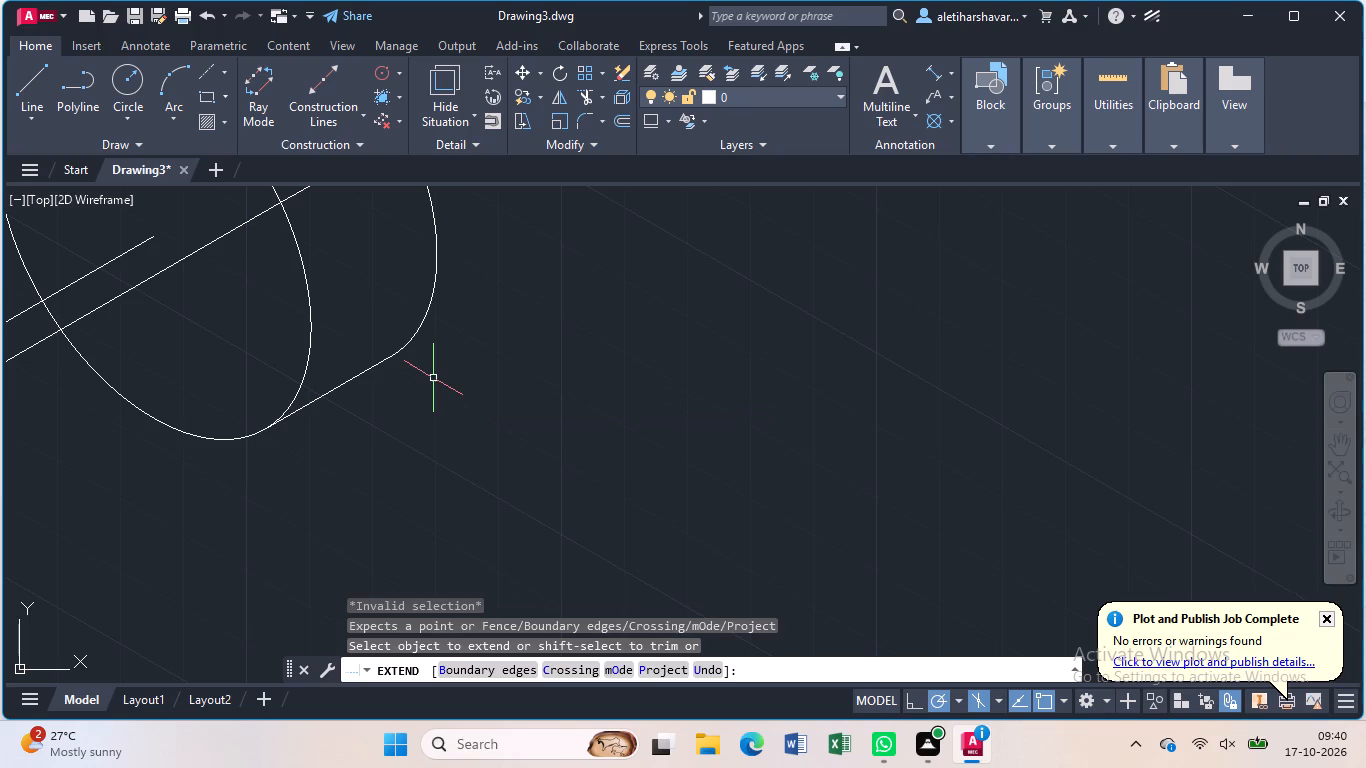
key(l)
key(Return)
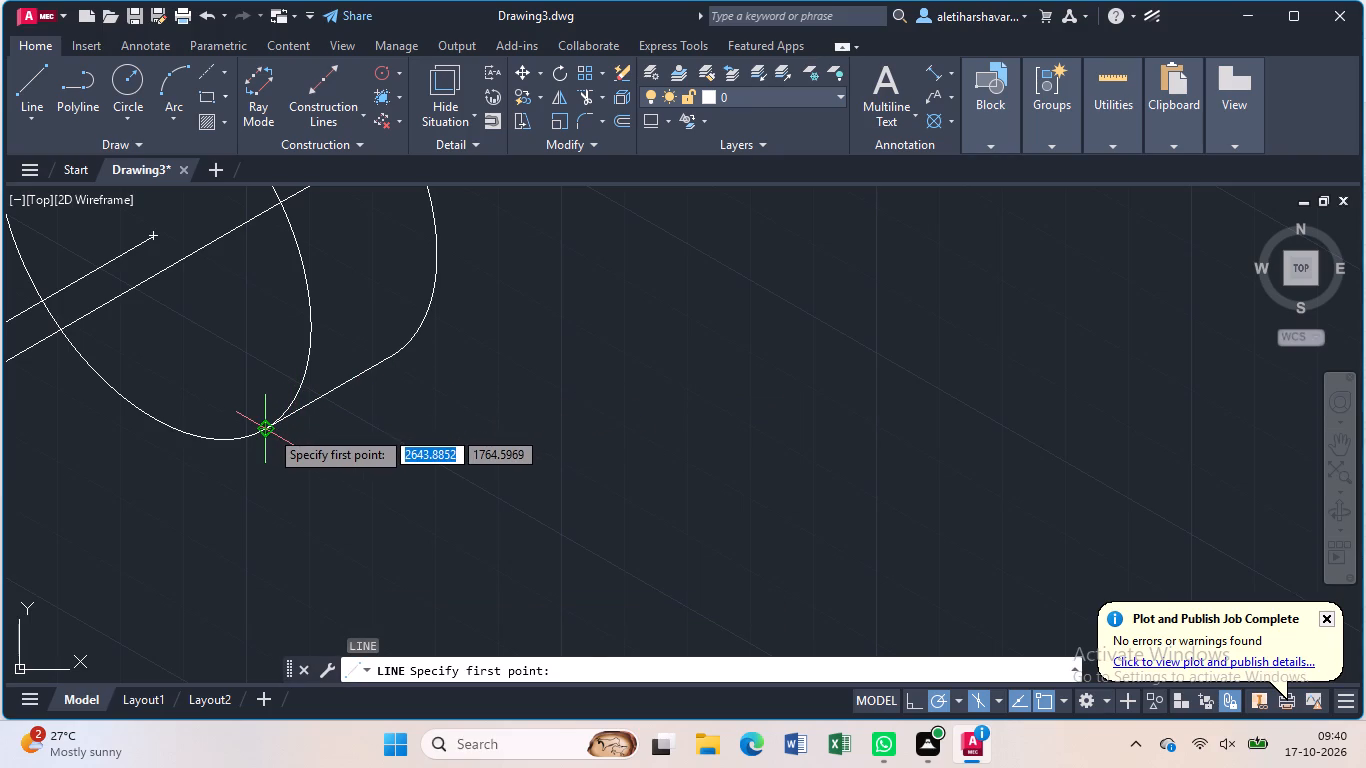
click(269, 429)
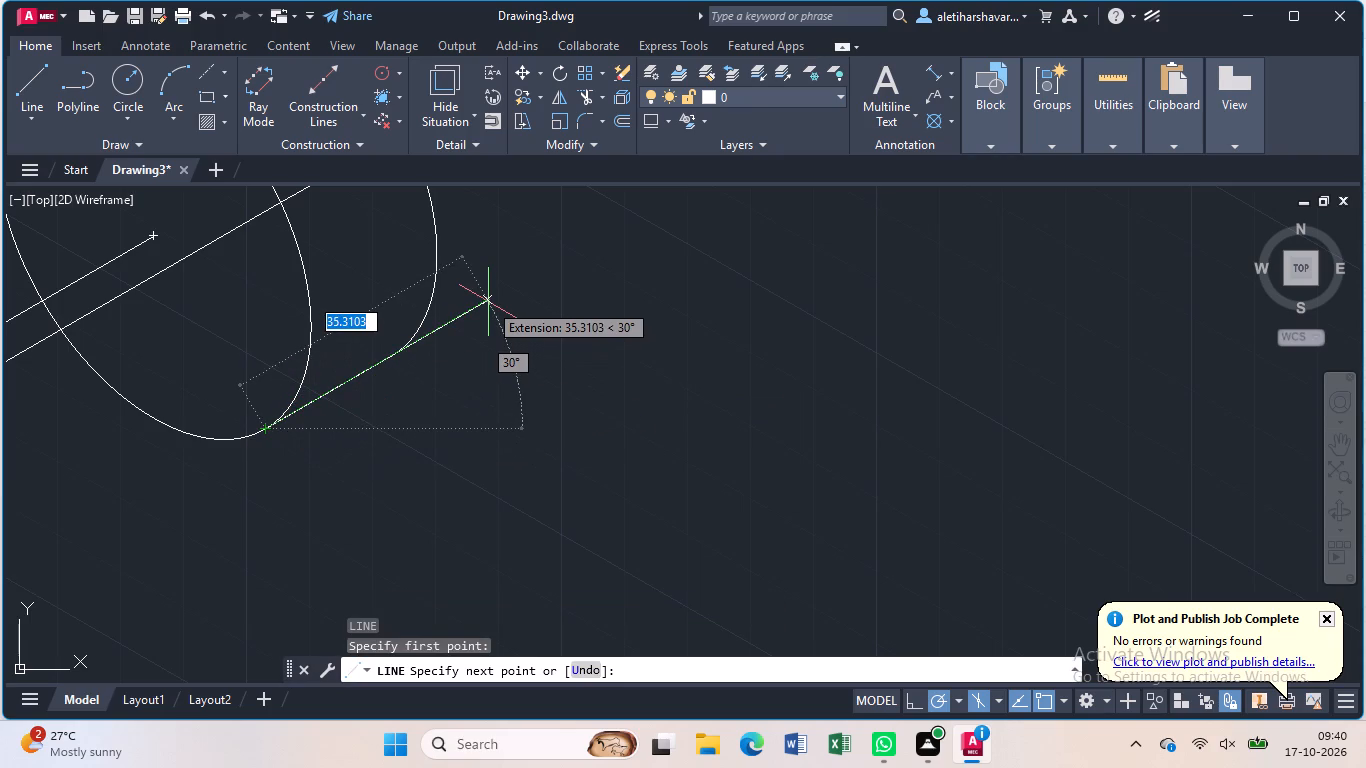
key(1)
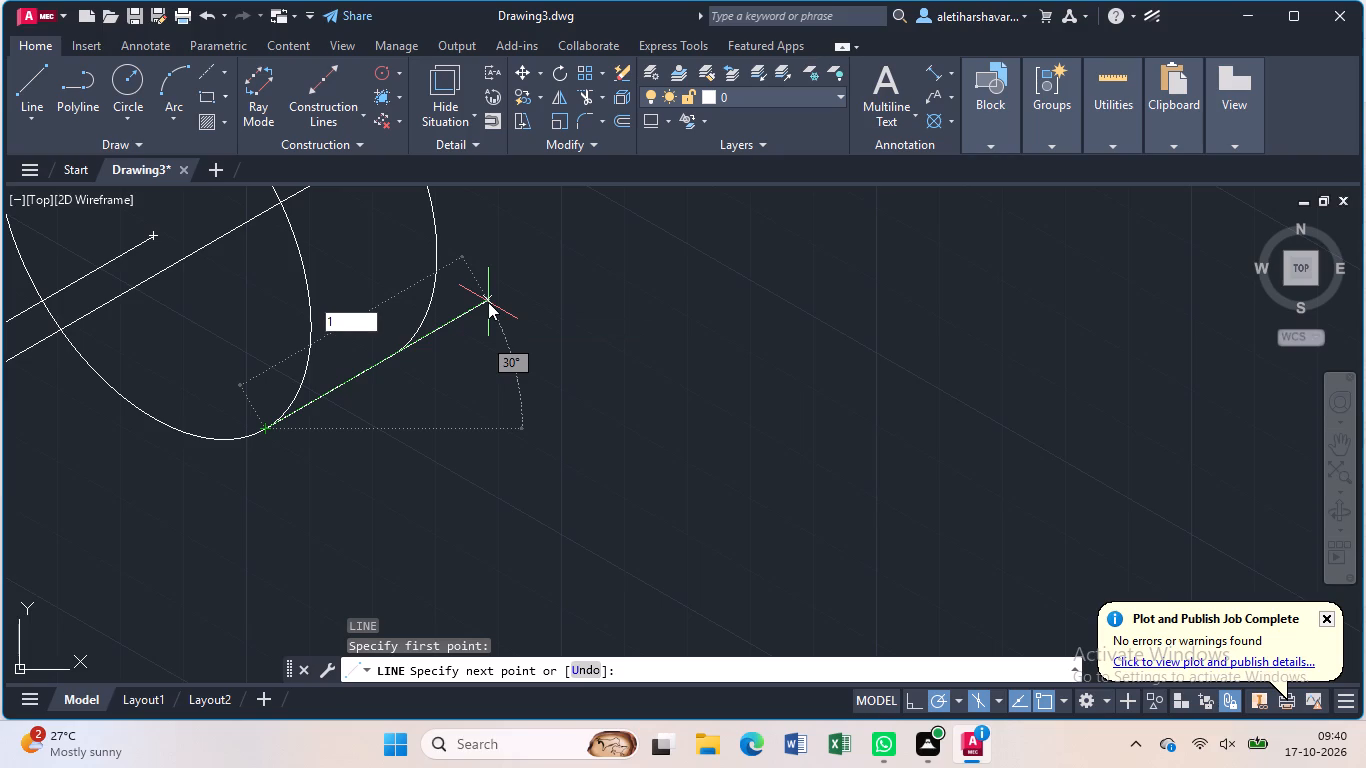
key(0)
key(Return)
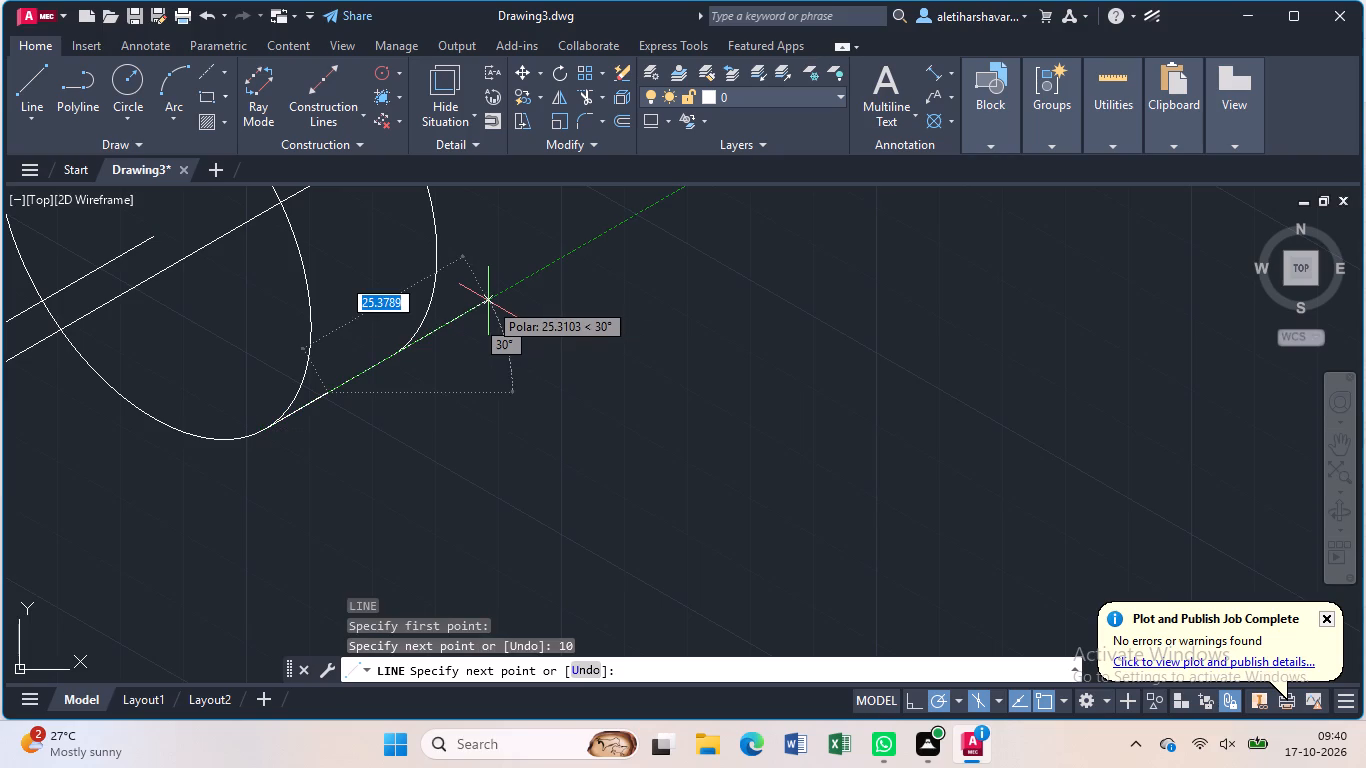
click(387, 450)
key(Escape)
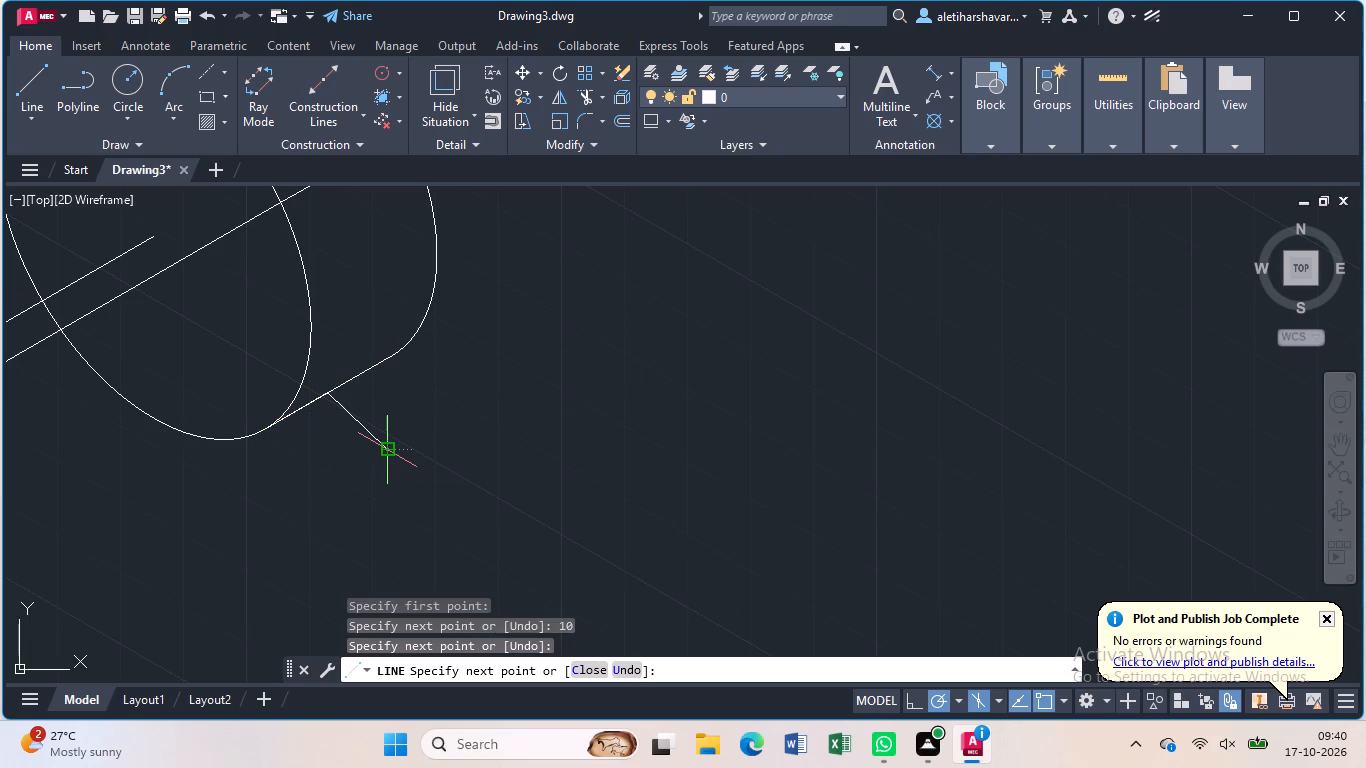
Copy the far disc's back arc 10 units along the lower edge, from its lower end to the marker line's start.
click(436, 256)
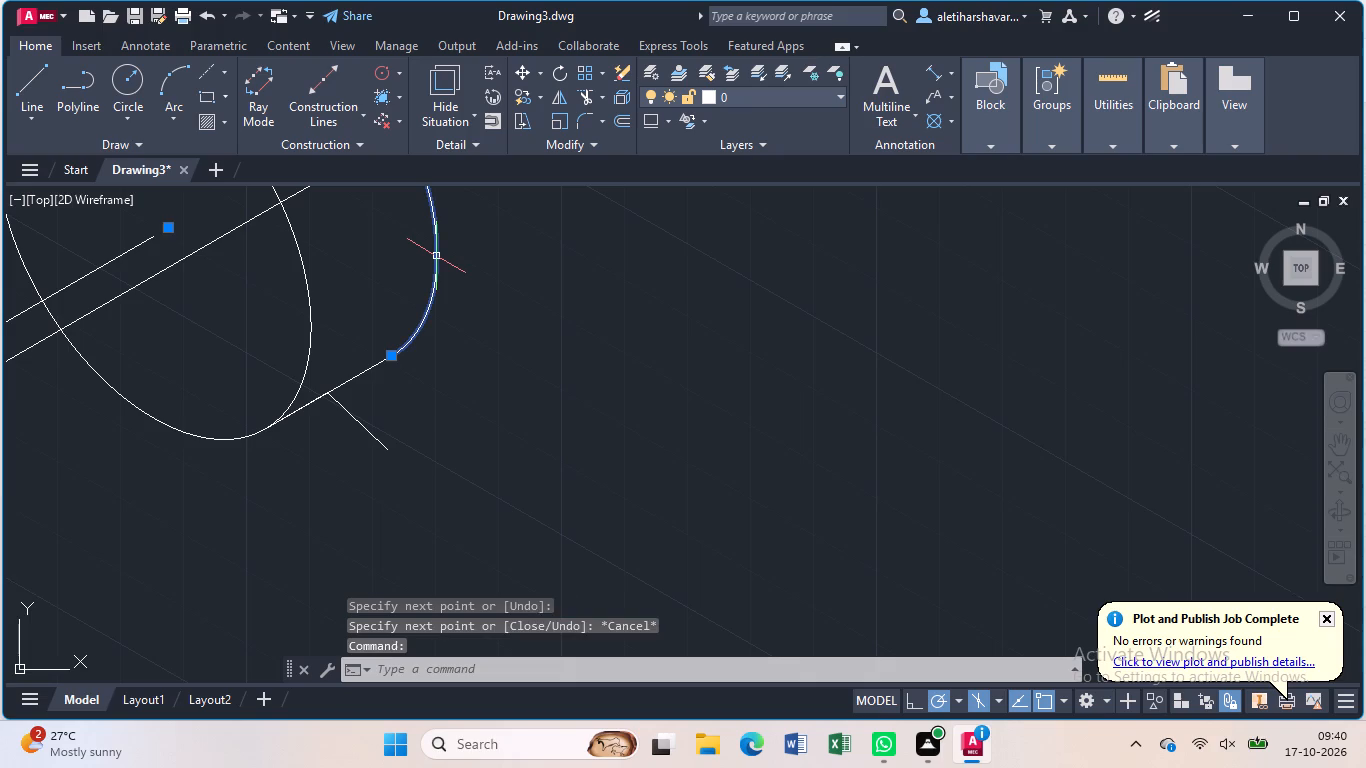
key(c)
key(o)
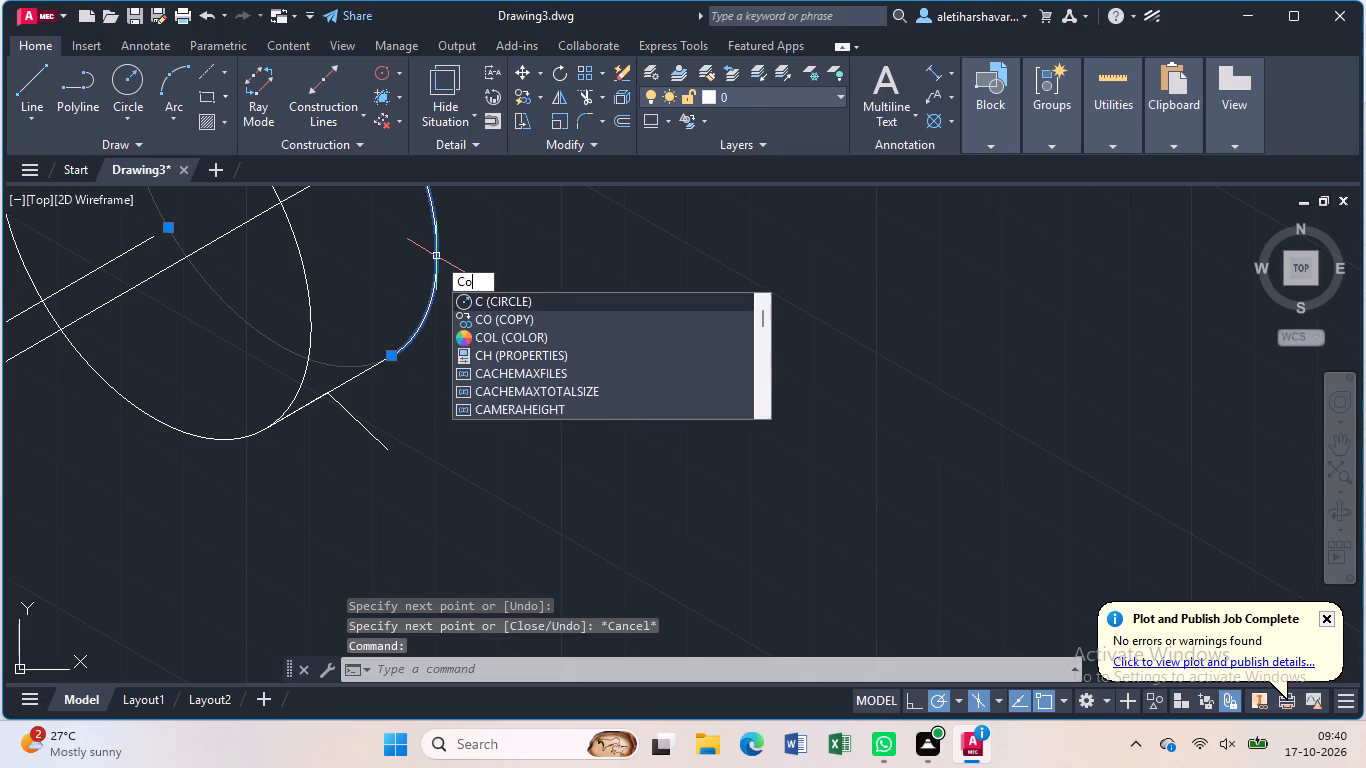
key(Return)
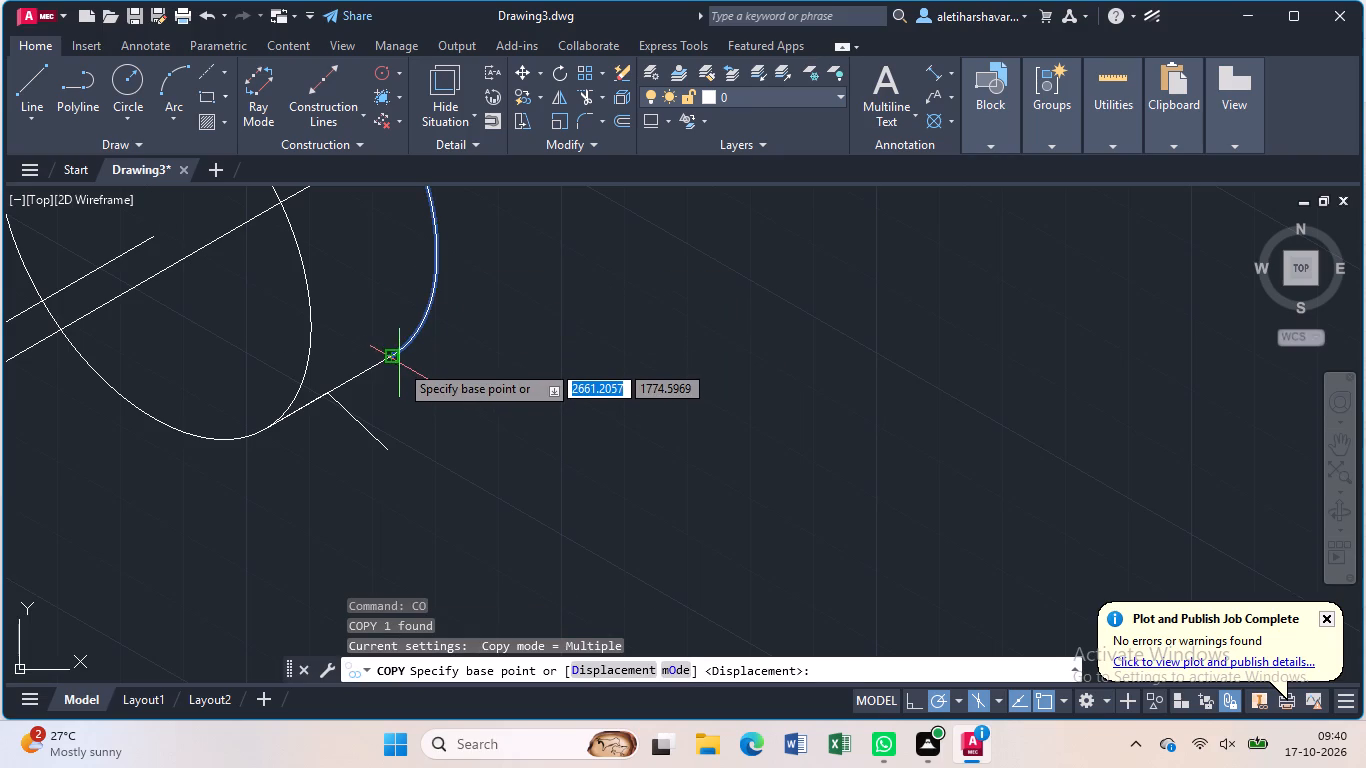
click(397, 361)
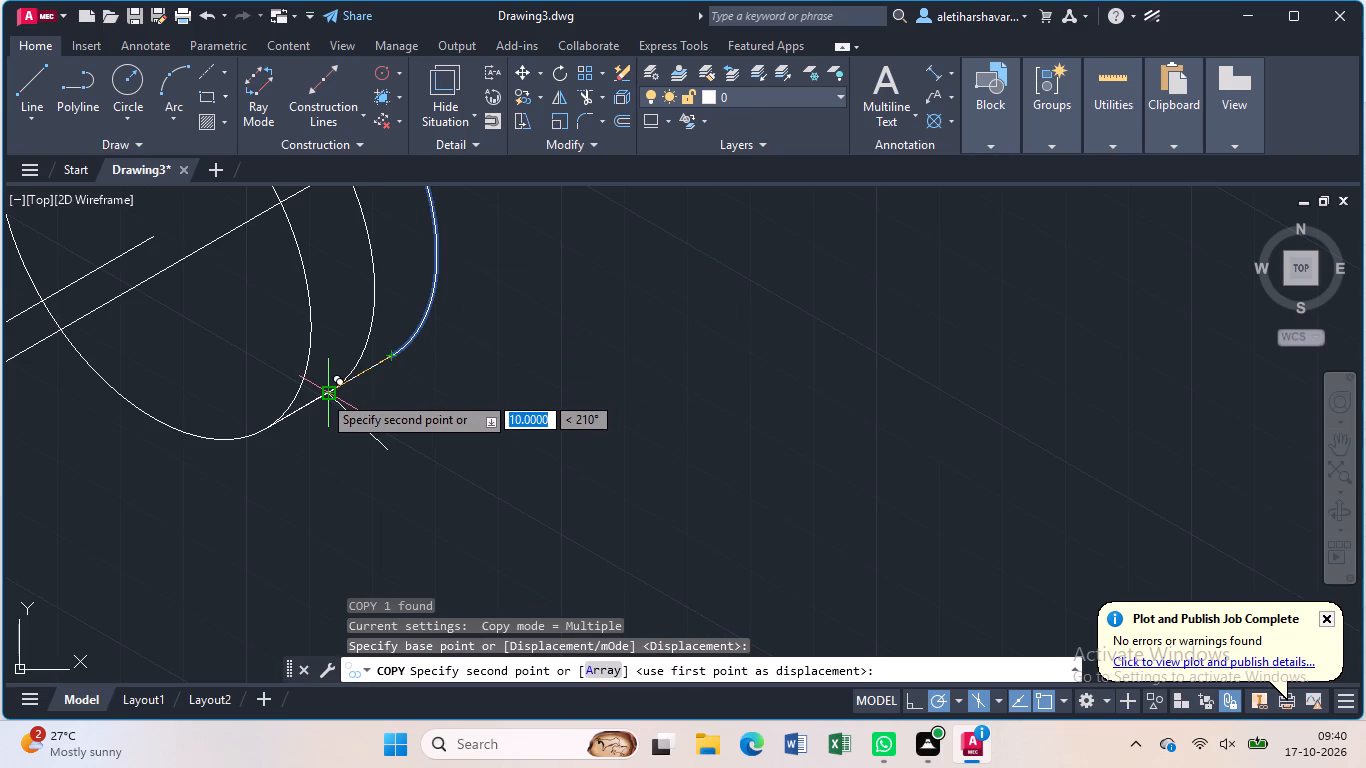
click(322, 395)
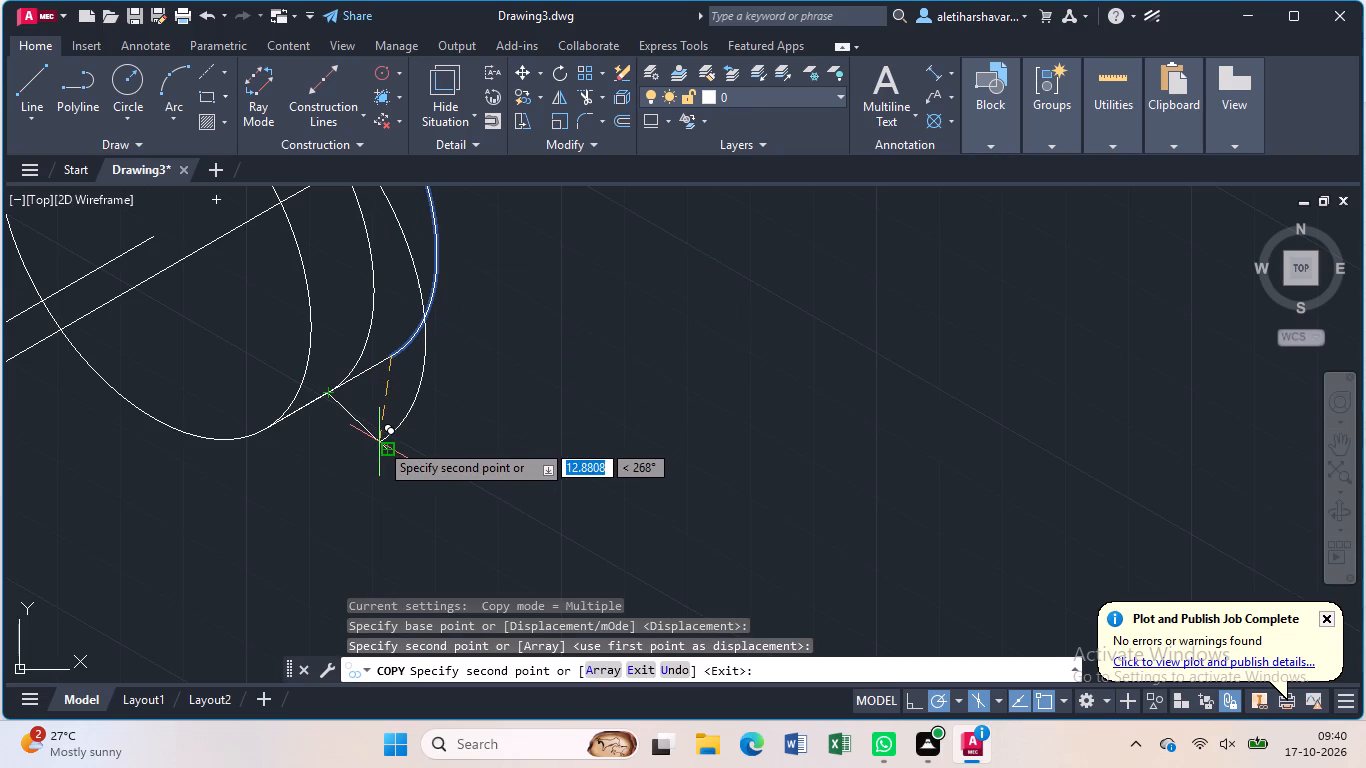
key(Escape)
Trim away the outward marker segment at the far disc's lower edge.
text(tr)
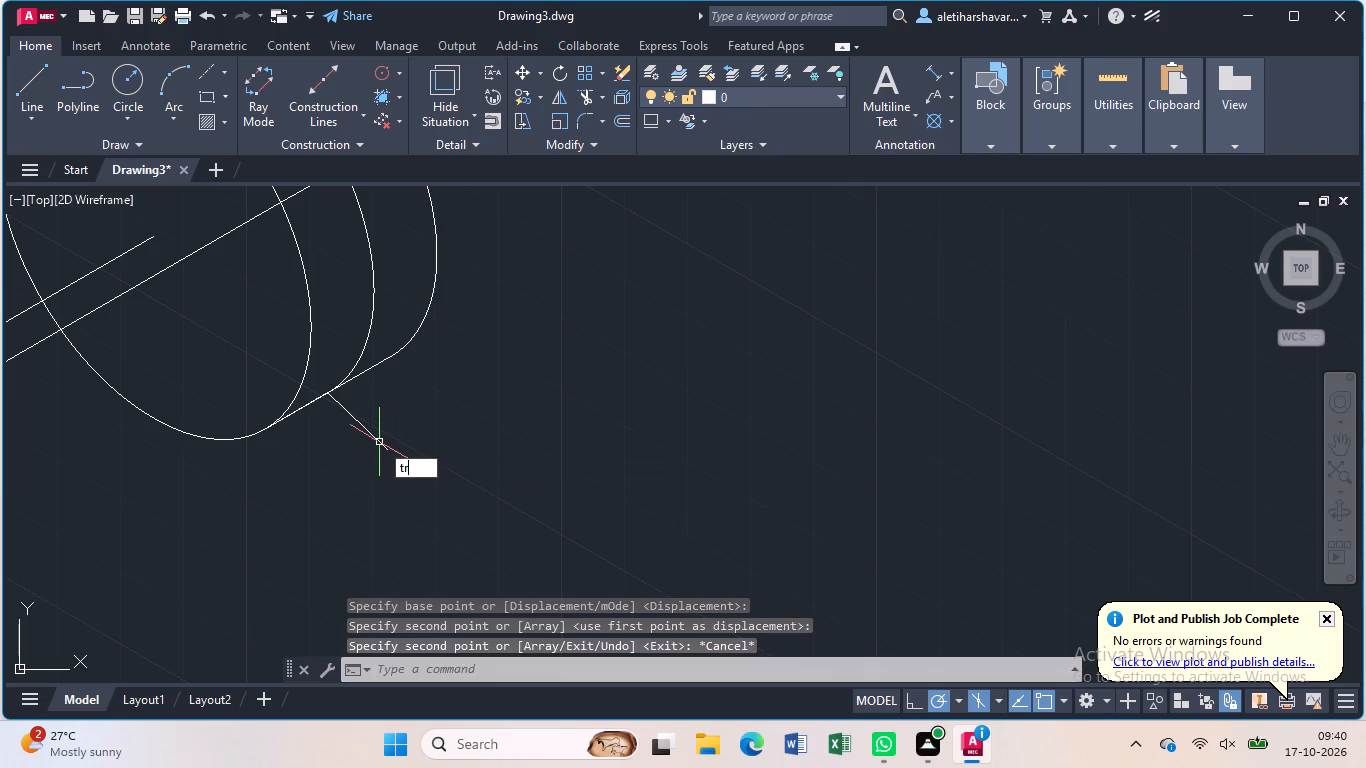
key(Return)
click(379, 442)
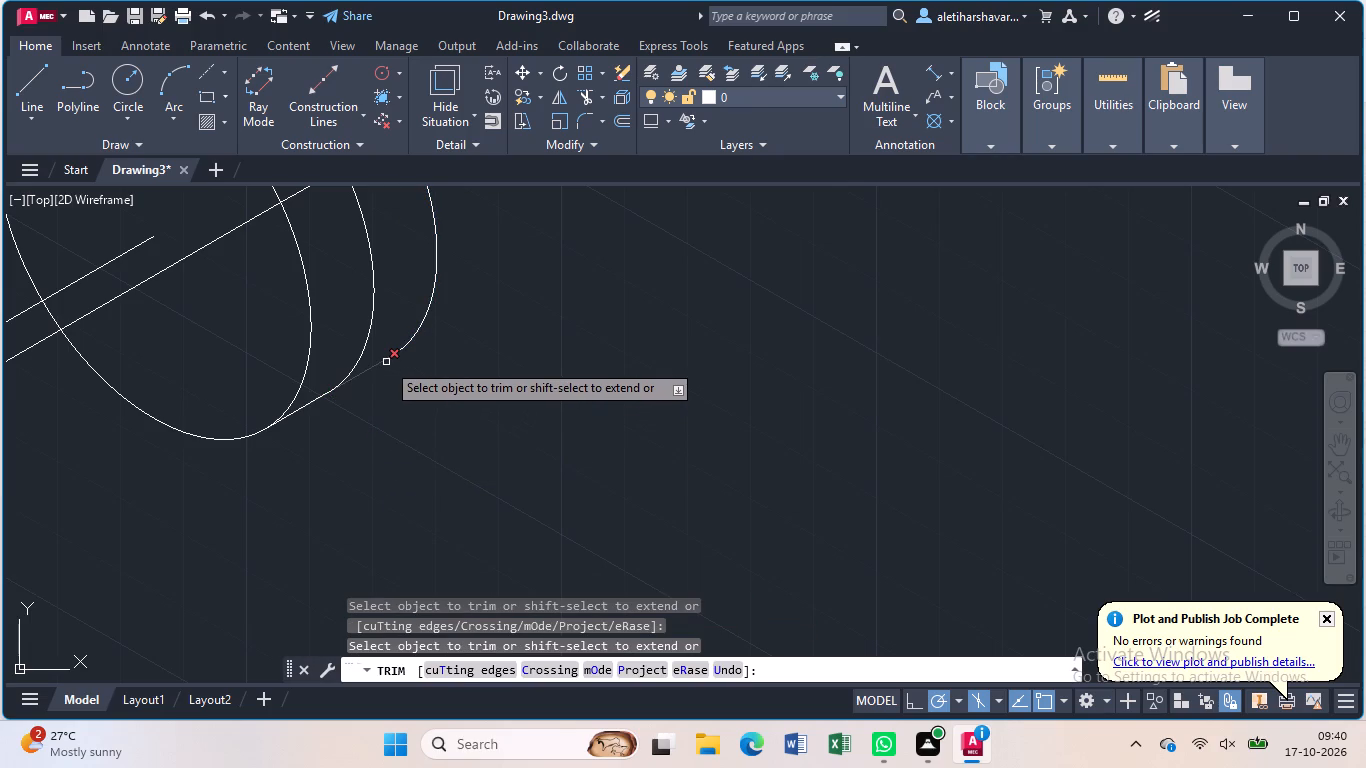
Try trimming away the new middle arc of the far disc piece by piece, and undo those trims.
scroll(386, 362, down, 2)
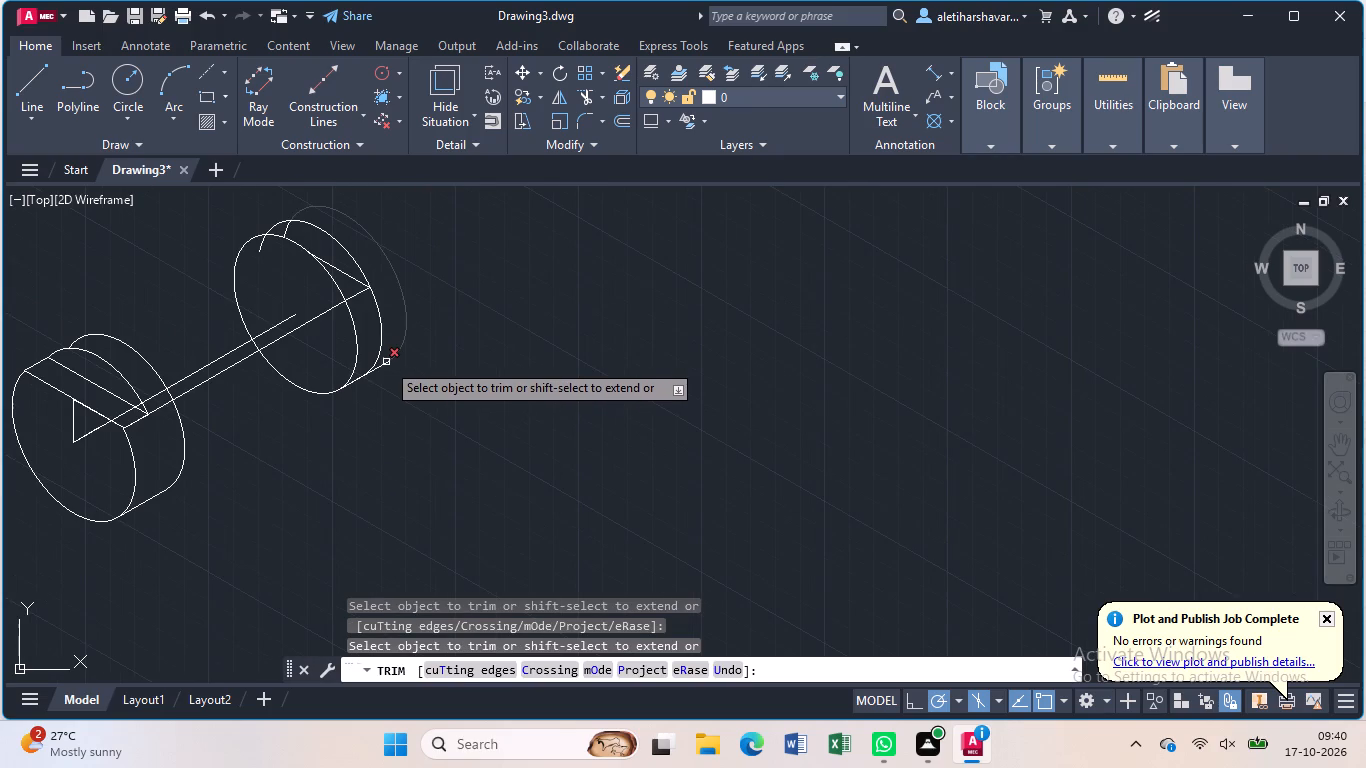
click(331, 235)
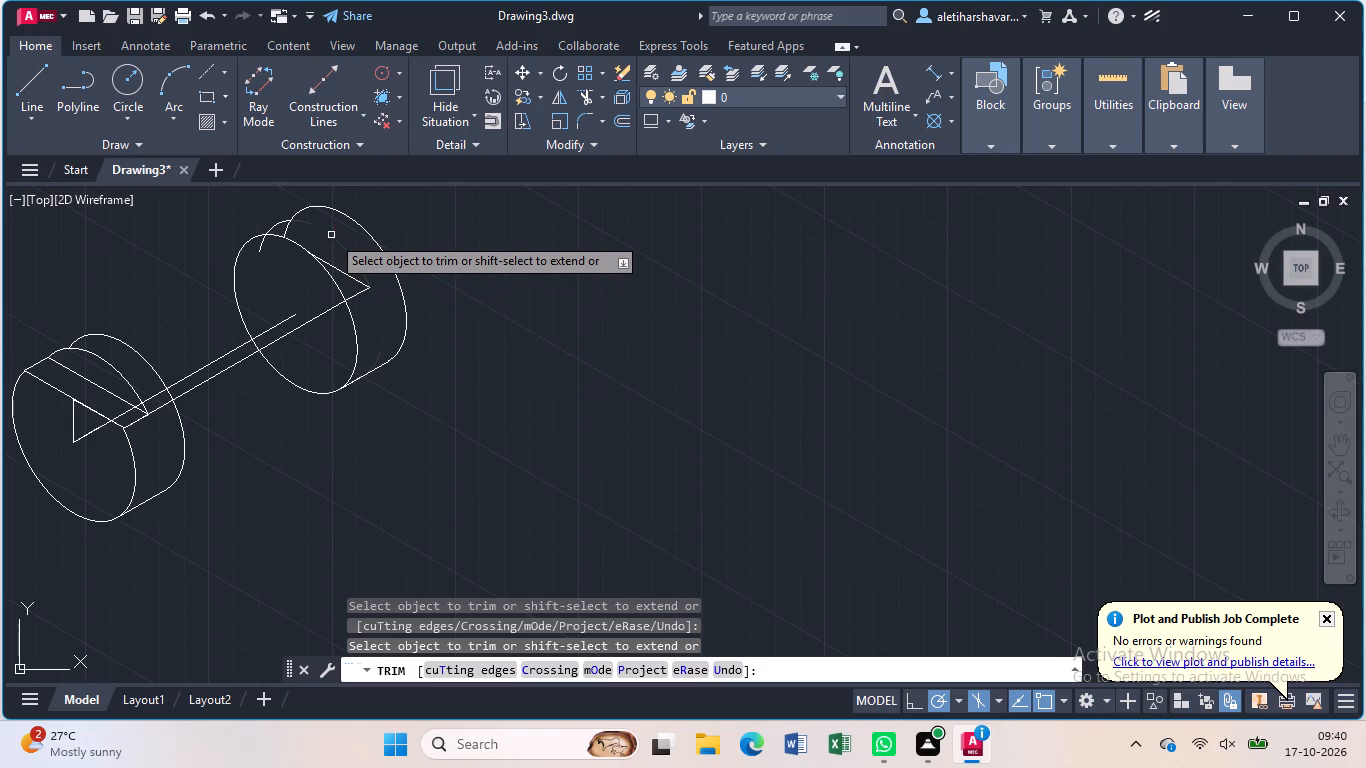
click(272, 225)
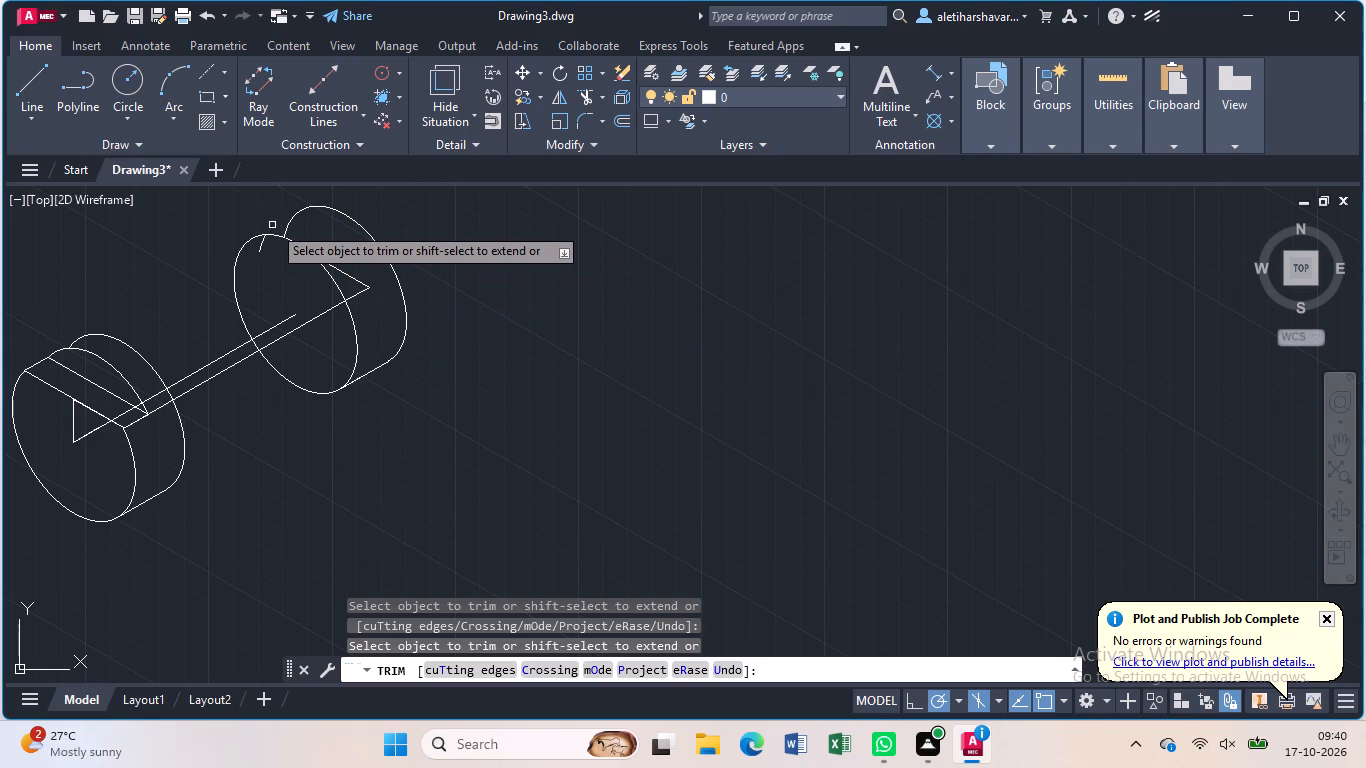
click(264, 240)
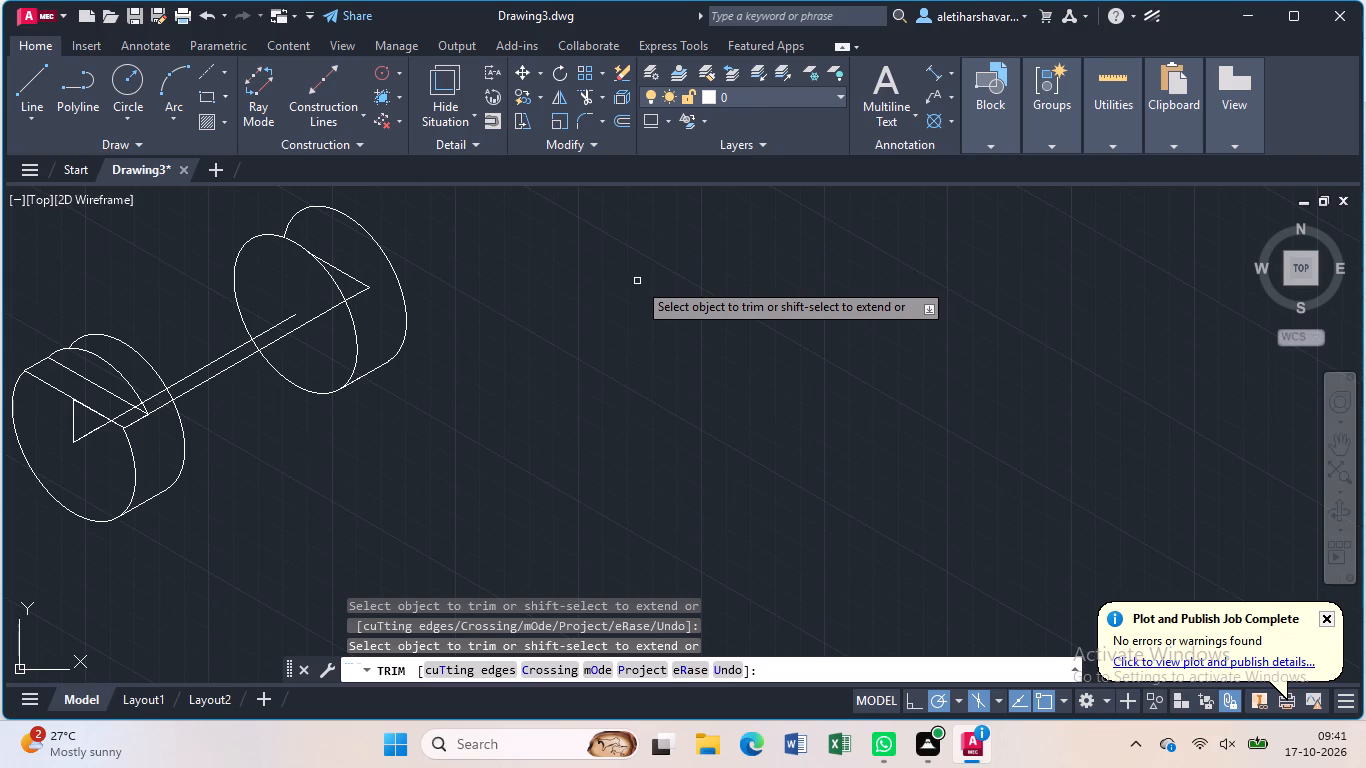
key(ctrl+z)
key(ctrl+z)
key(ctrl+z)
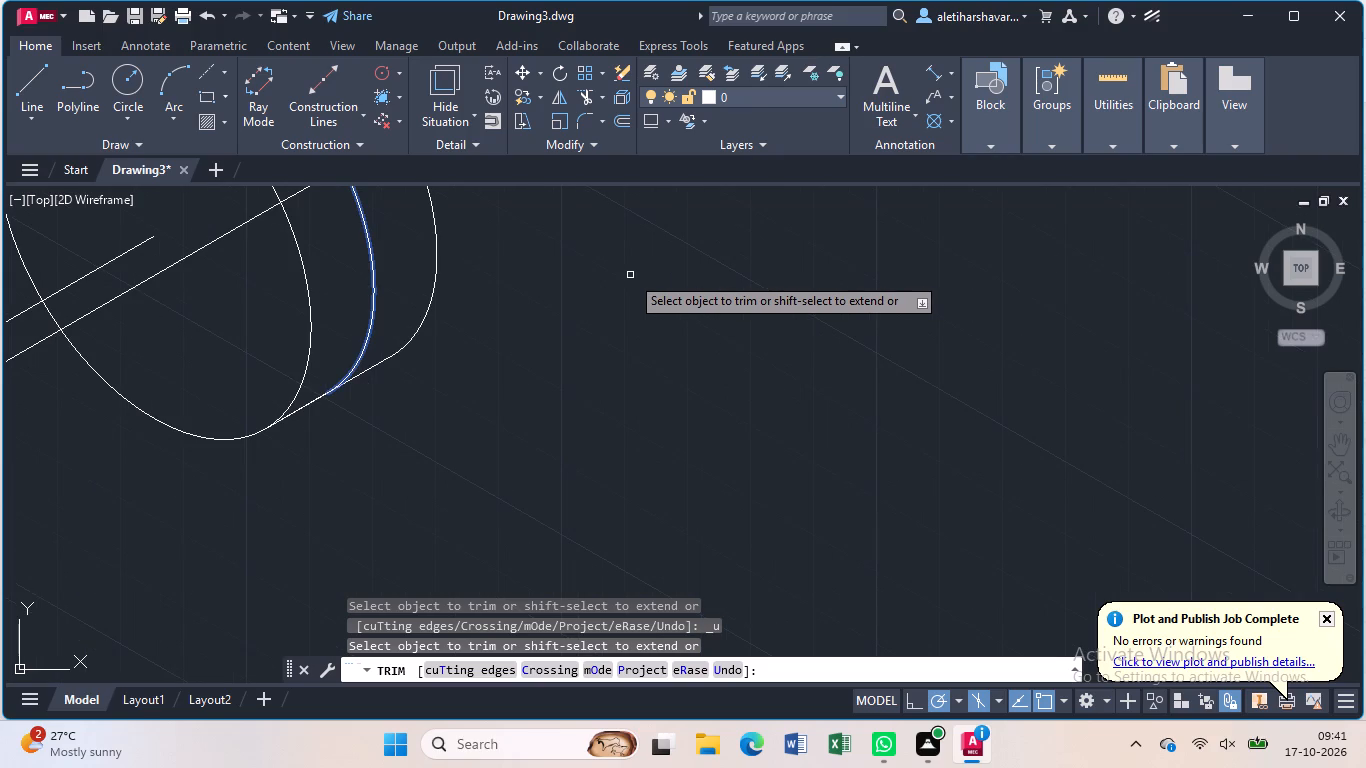
Extend the lower of the two long connecting lines to the far disc's middle arc.
scroll(630, 275, up, 1)
scroll(630, 275, down, 2)
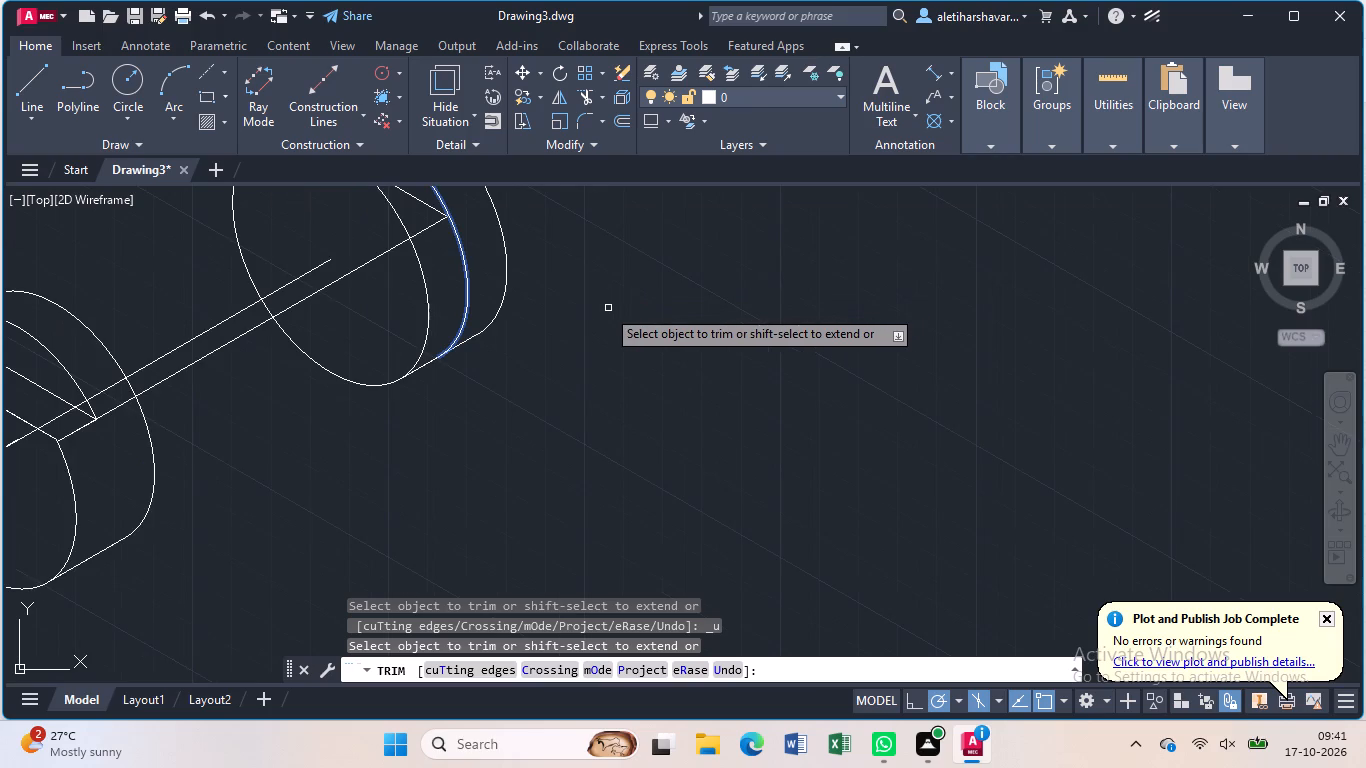
middle_drag(538, 275, 540, 293)
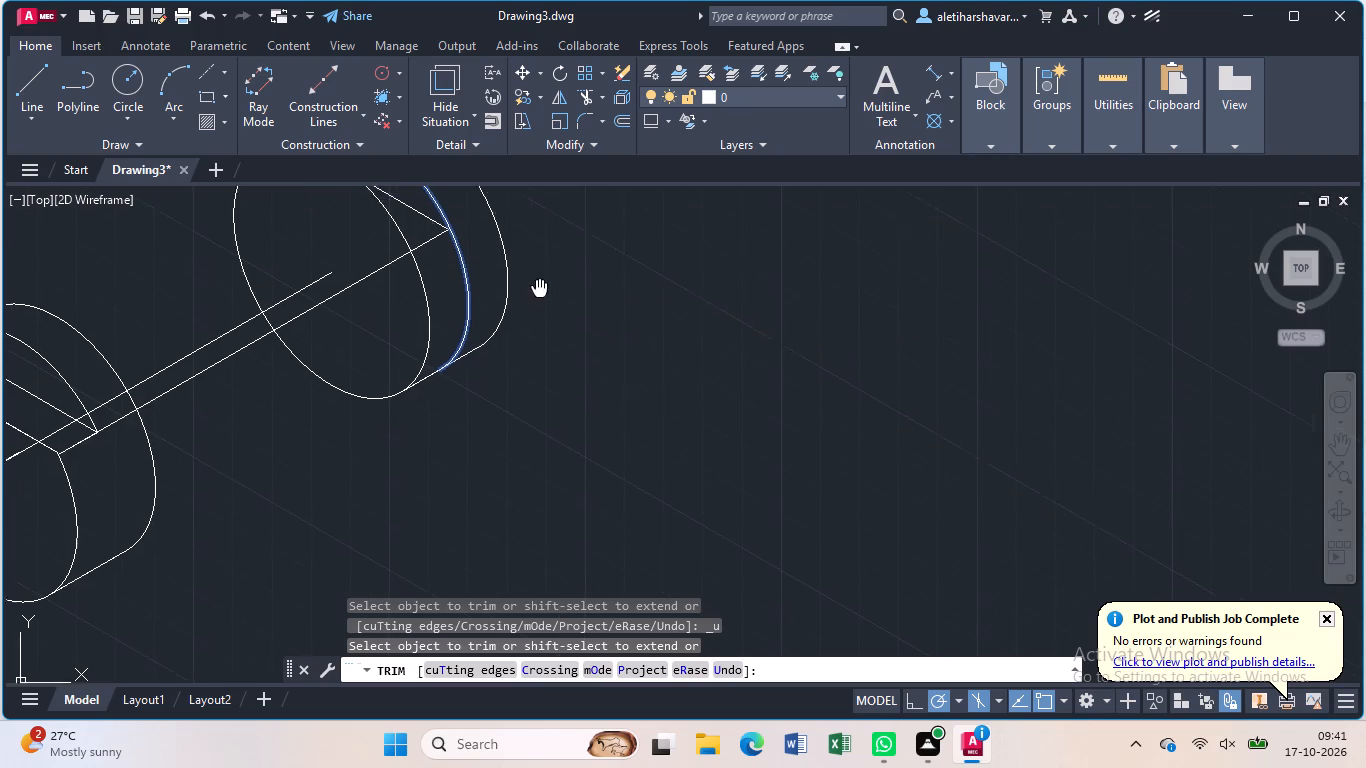
middle_drag(540, 293, 559, 357)
scroll(505, 309, up, 2)
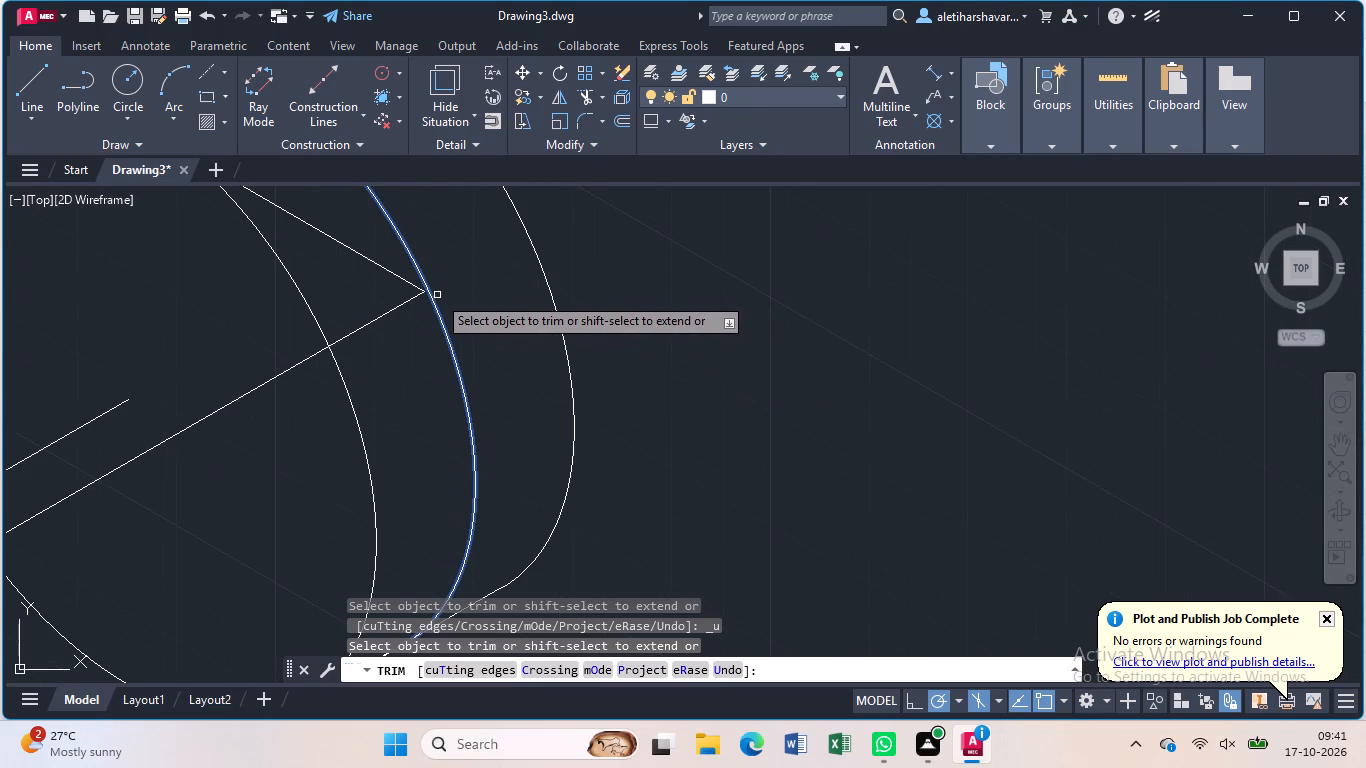
scroll(437, 295, up, 2)
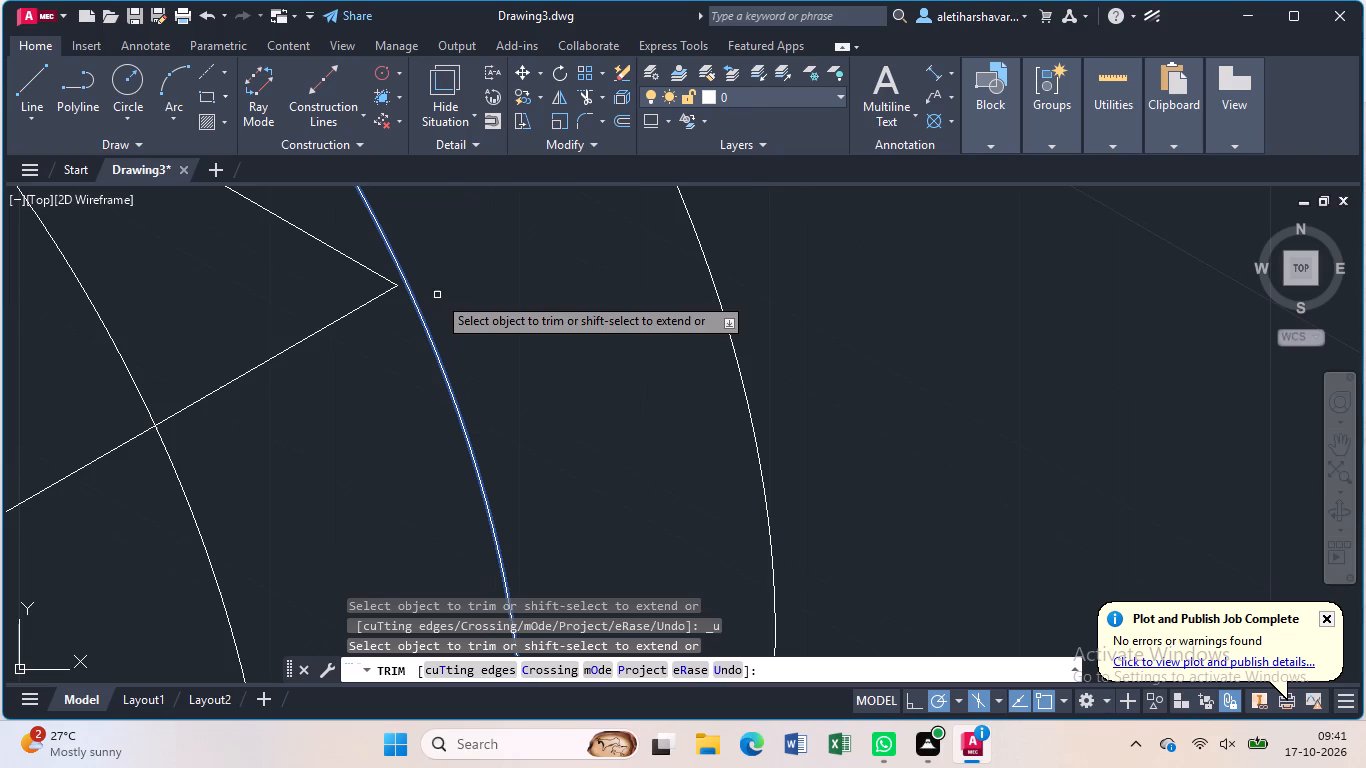
middle_drag(438, 304, 580, 367)
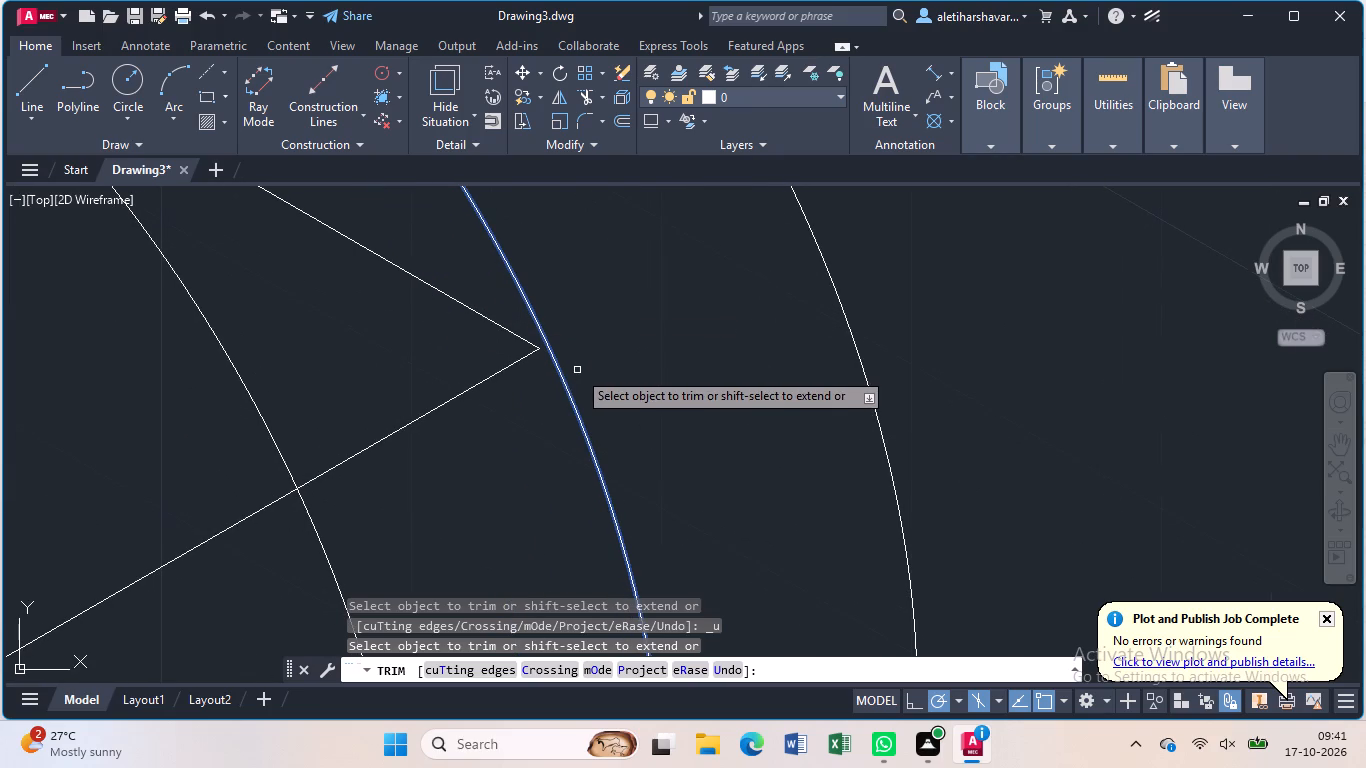
middle_drag(648, 511, 548, 301)
middle_drag(580, 463, 520, 288)
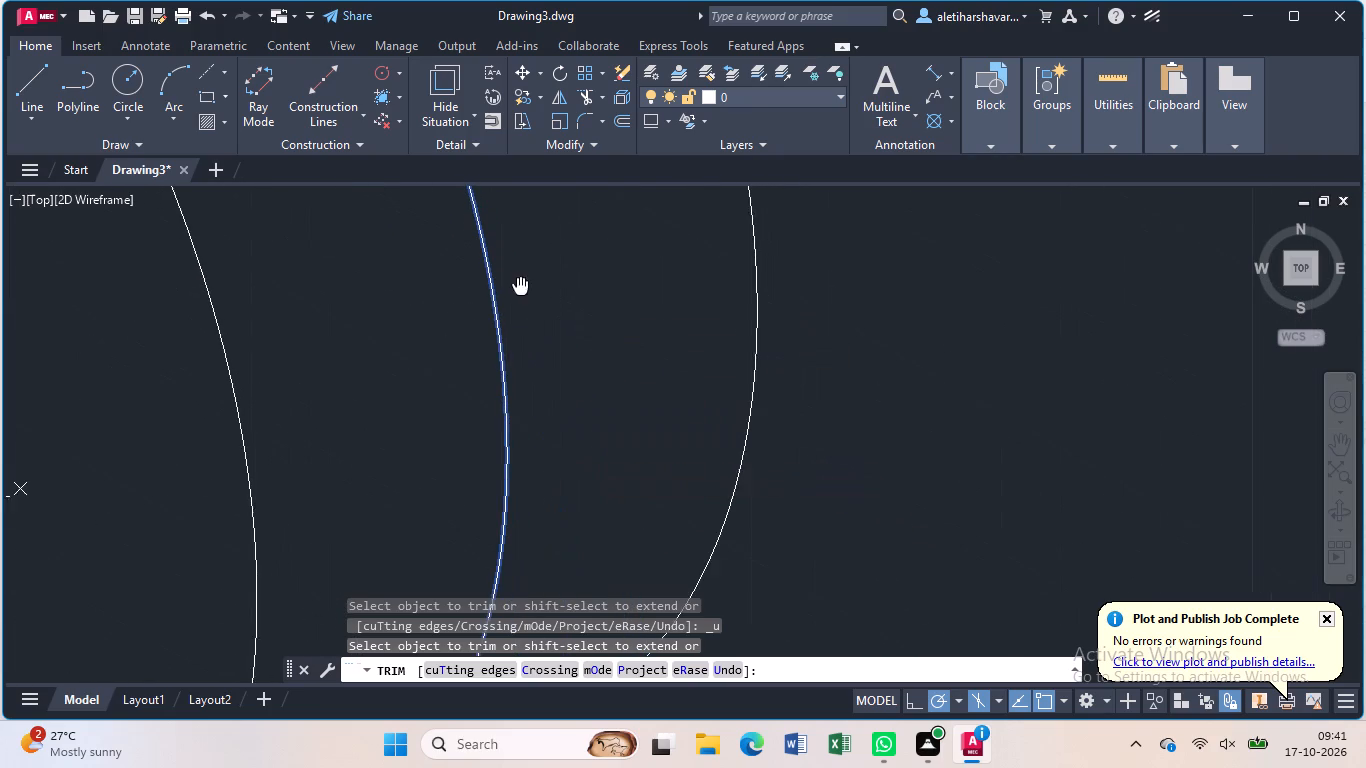
middle_drag(520, 288, 519, 288)
middle_drag(564, 445, 531, 292)
scroll(529, 361, down, 1)
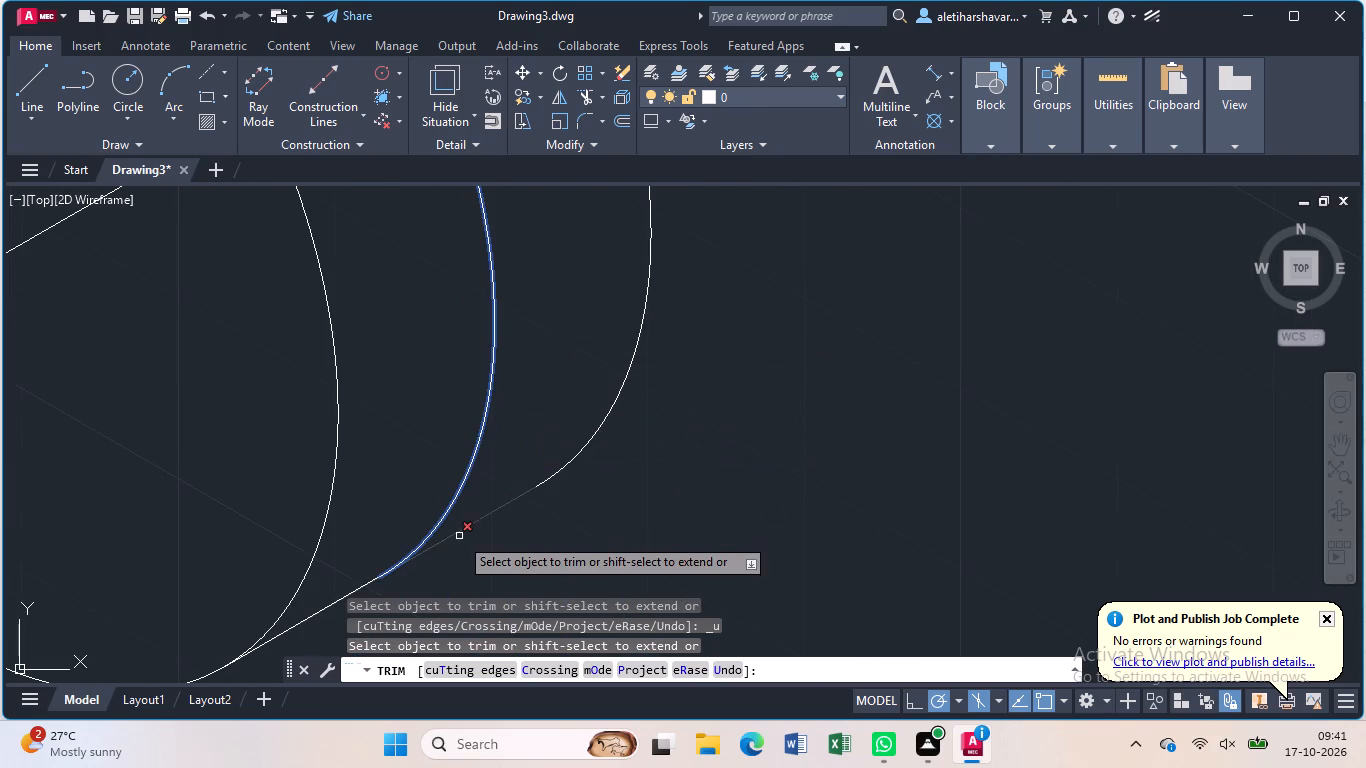
scroll(461, 521, down, 1)
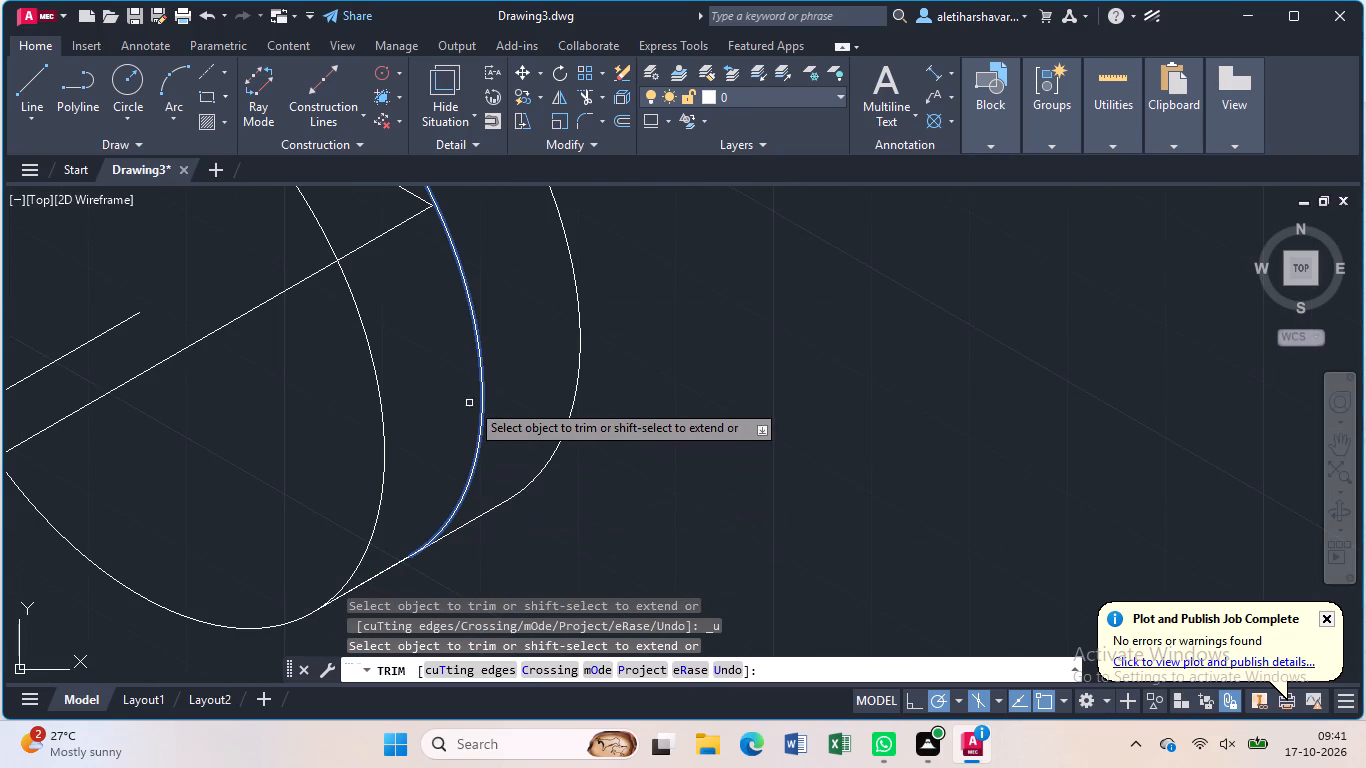
middle_drag(505, 349, 576, 540)
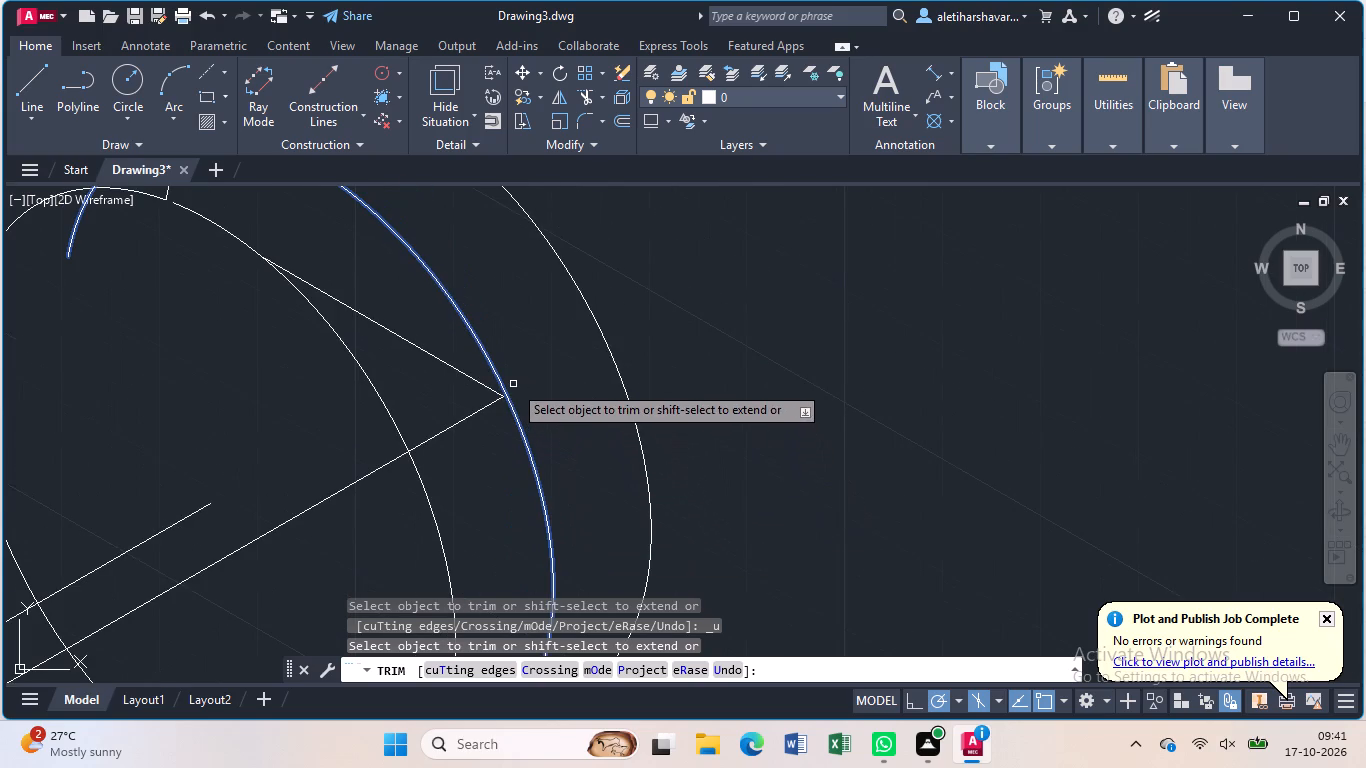
middle_drag(517, 391, 564, 498)
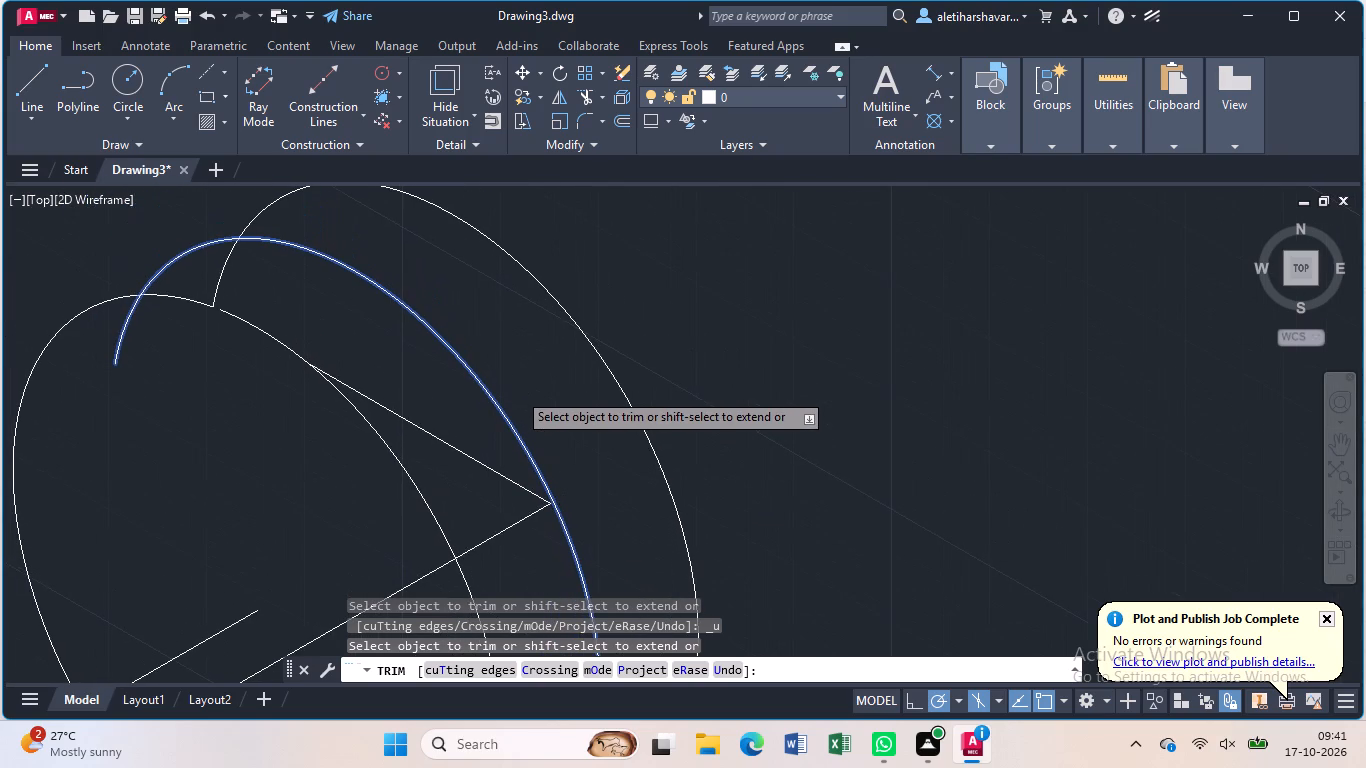
scroll(545, 494, up, 4)
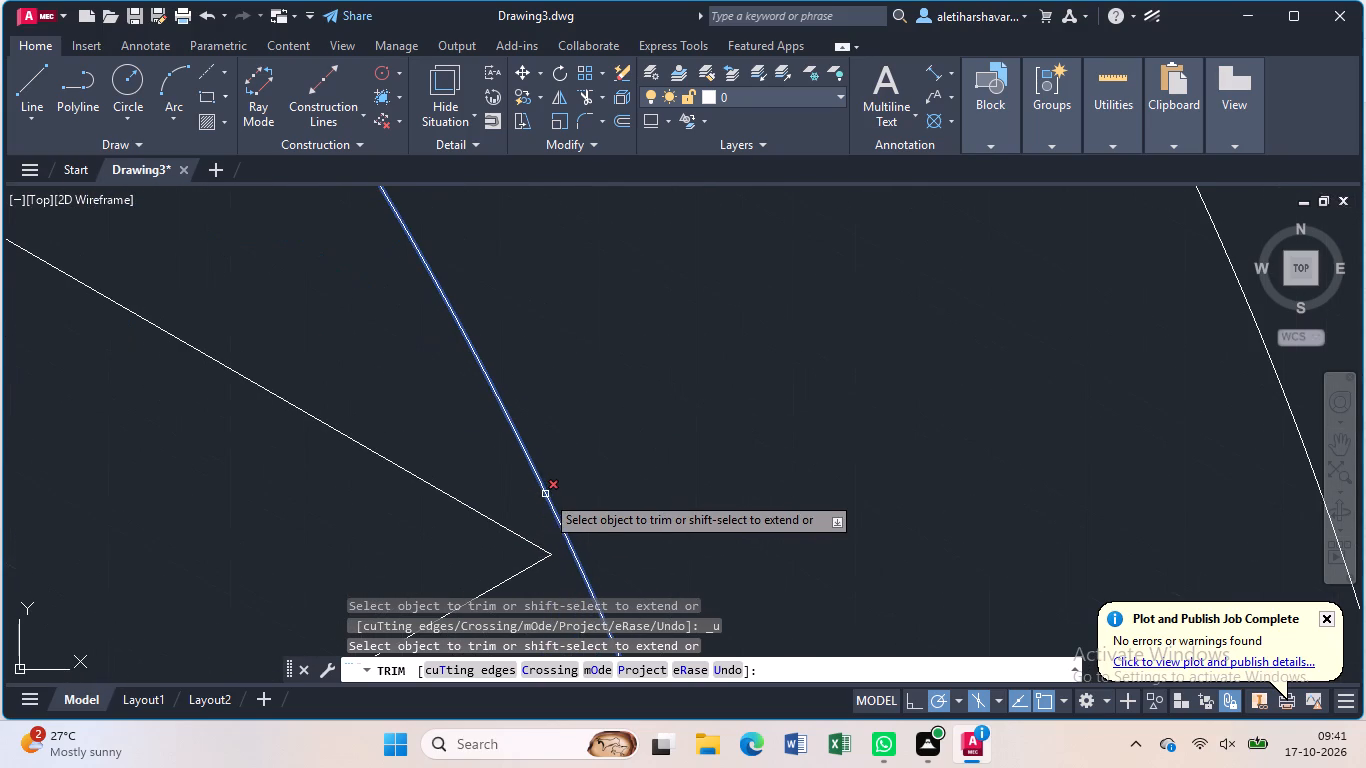
middle_drag(551, 546, 483, 385)
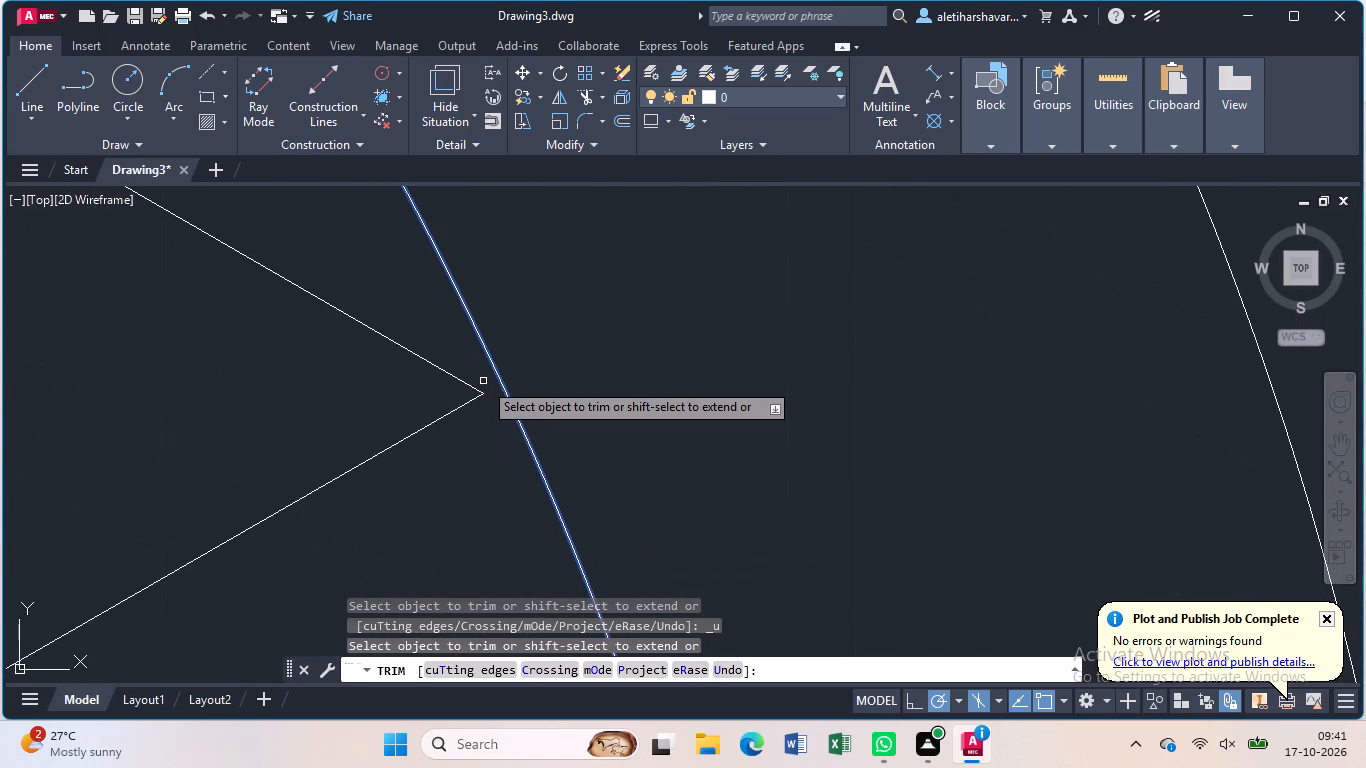
scroll(483, 381, up, 2)
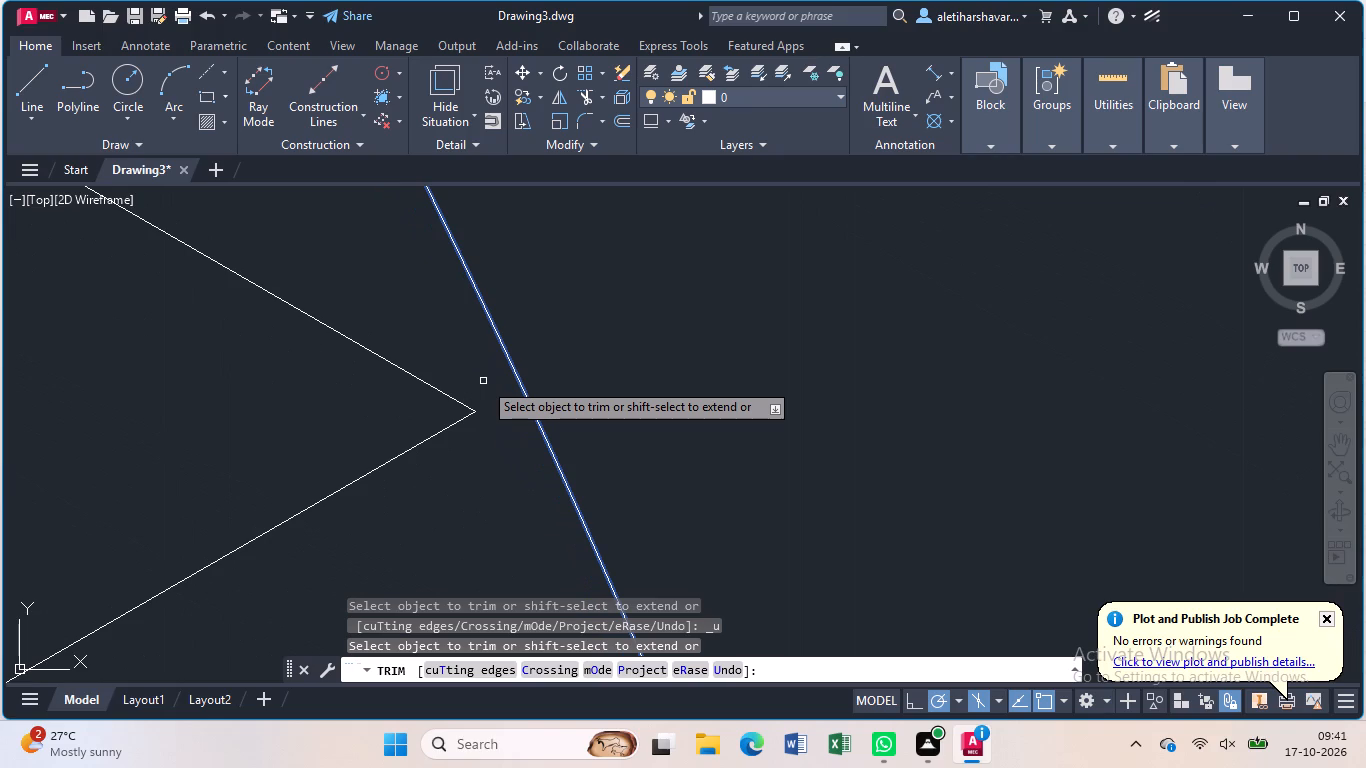
text(ex)
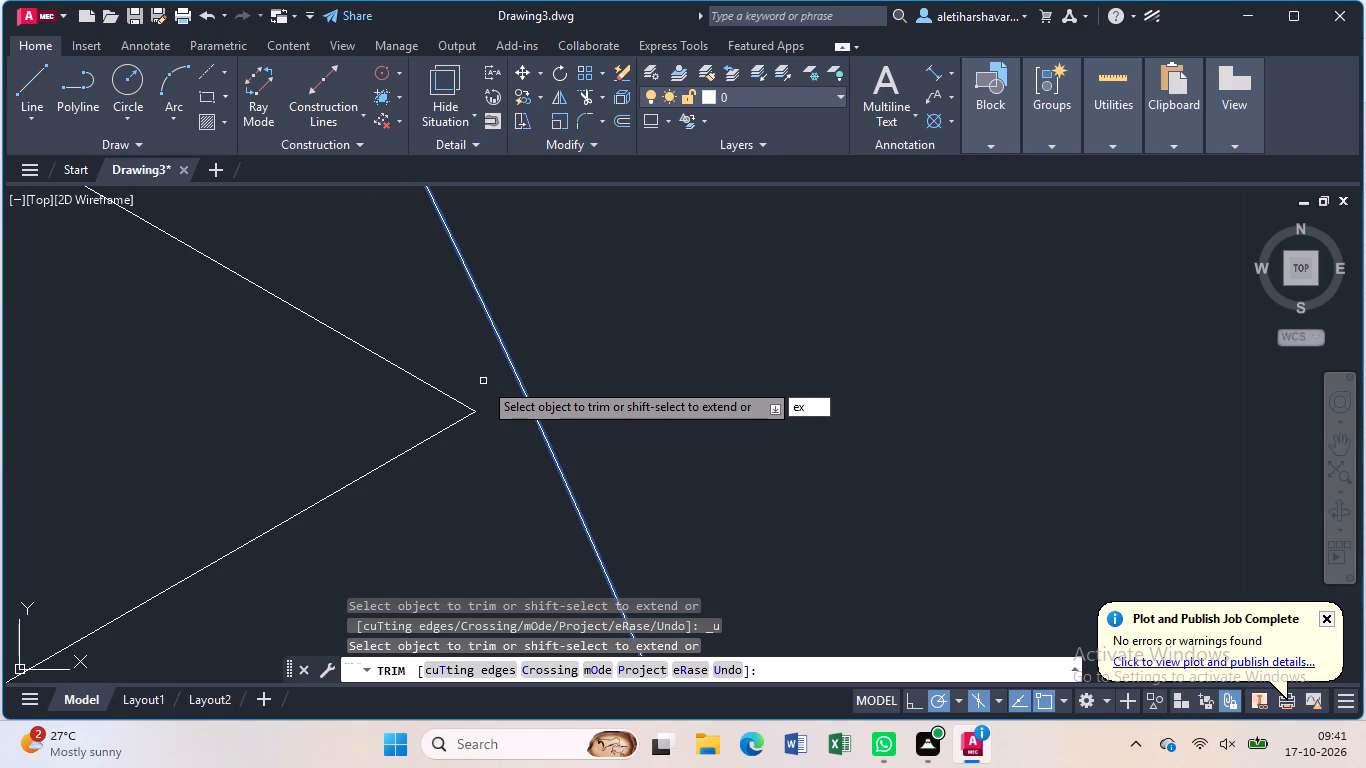
key(Return)
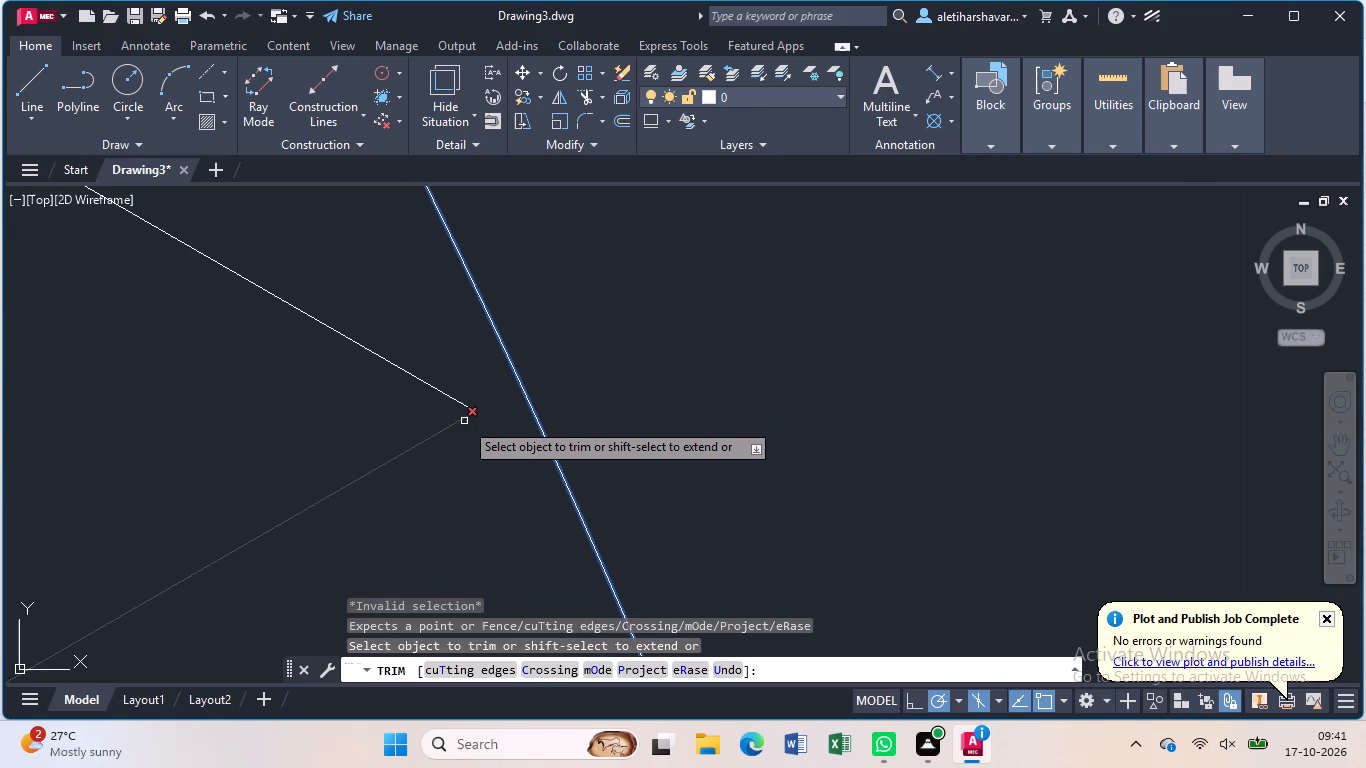
shift+click(464, 421)
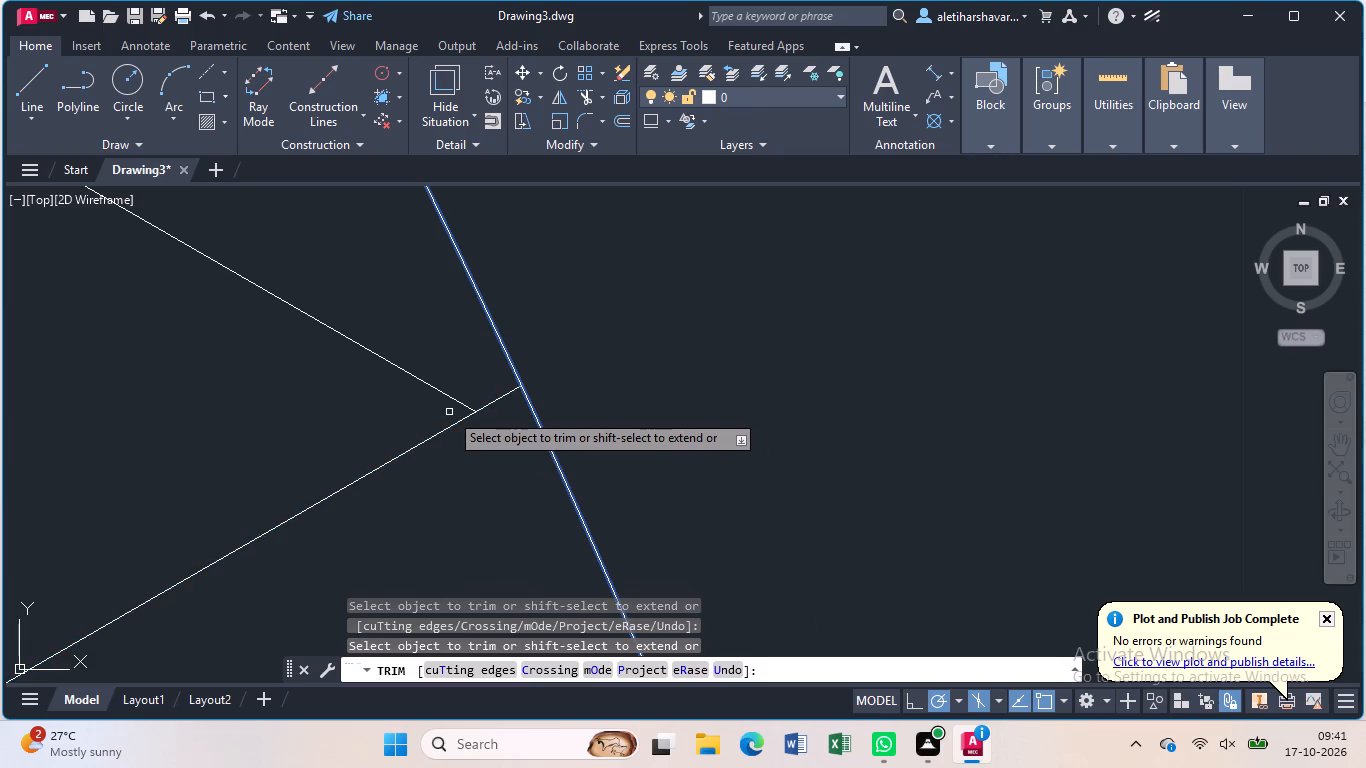
Remove the slanted line between the 90-unit isocircle and the long connecting line near the middle arc.
scroll(449, 412, down, 5)
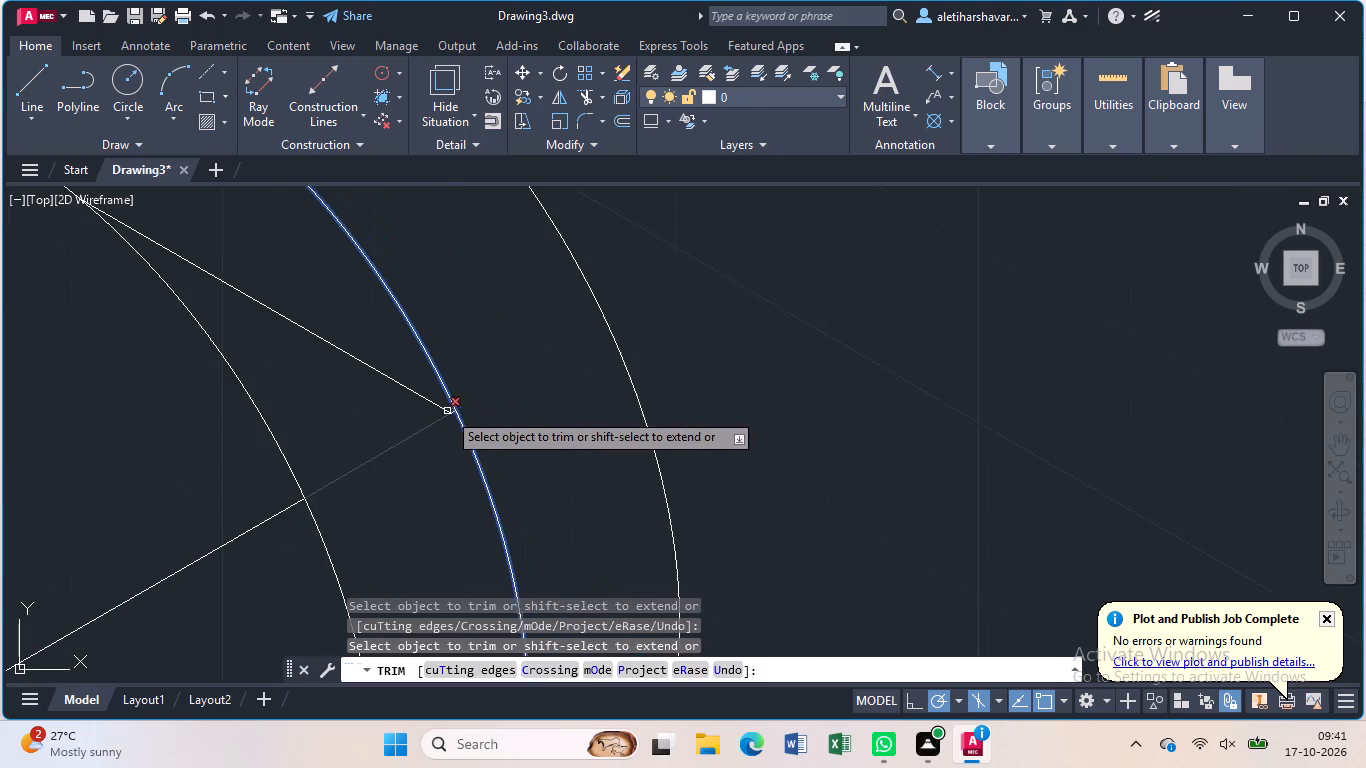
scroll(445, 411, down, 2)
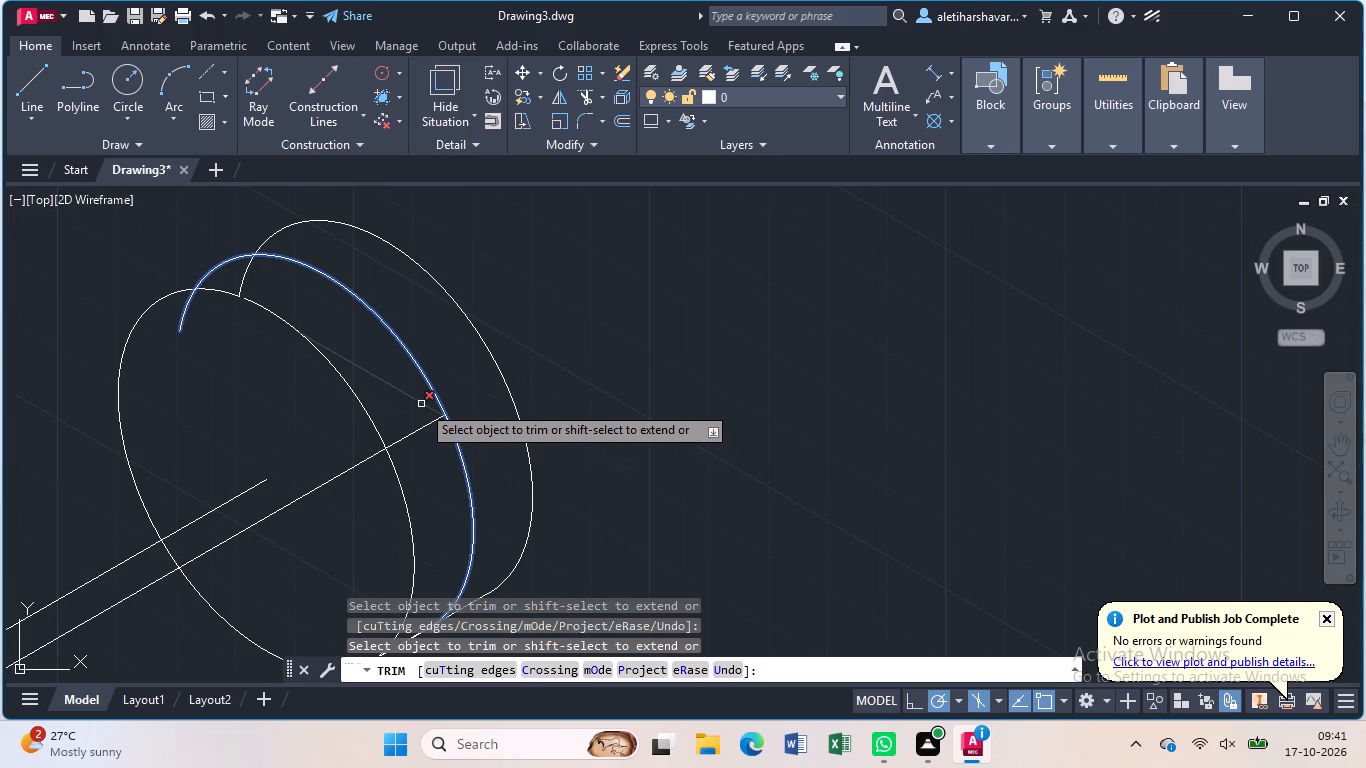
click(421, 404)
Draw a line about 34 units long at 150° from the lower connecting line's end on the far disc's middle arc to the rear arc's upper end.
key(l)
key(Return)
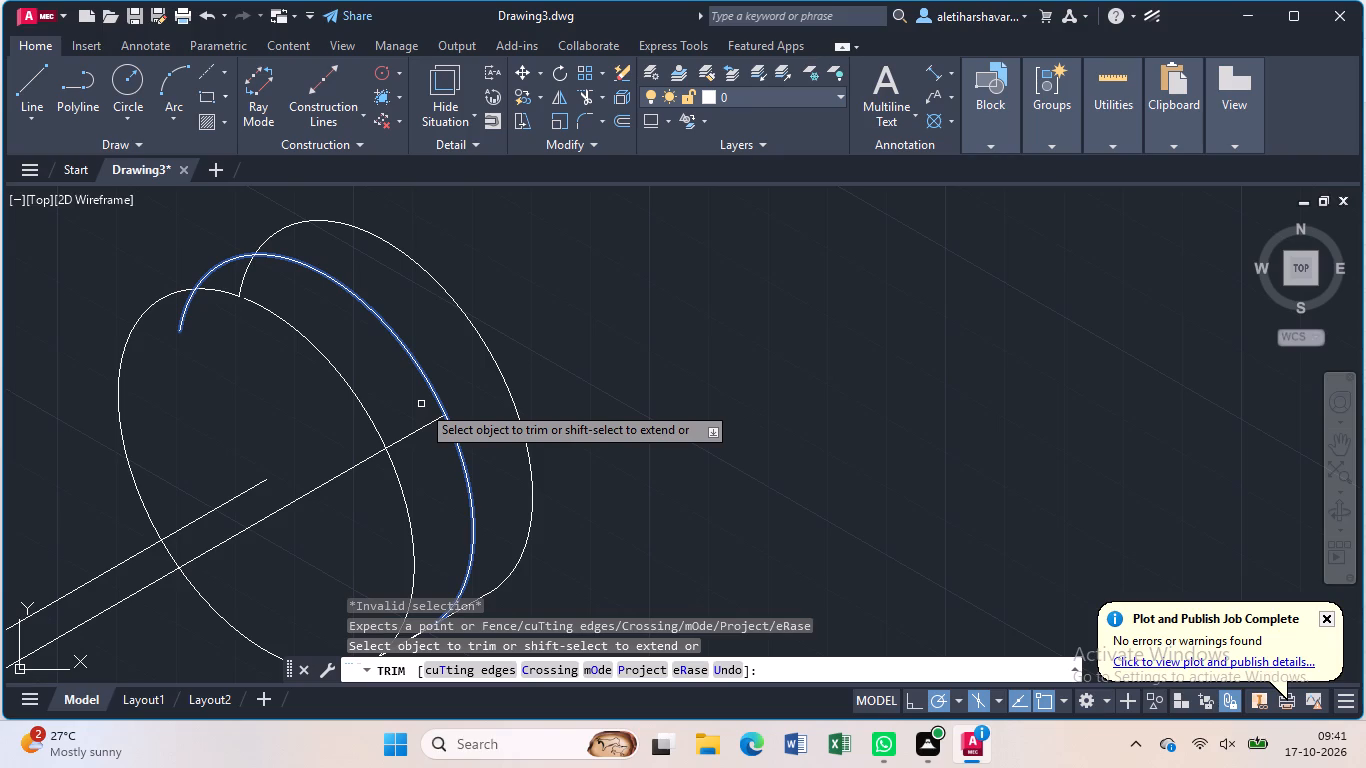
key(Escape)
key(l)
key(Return)
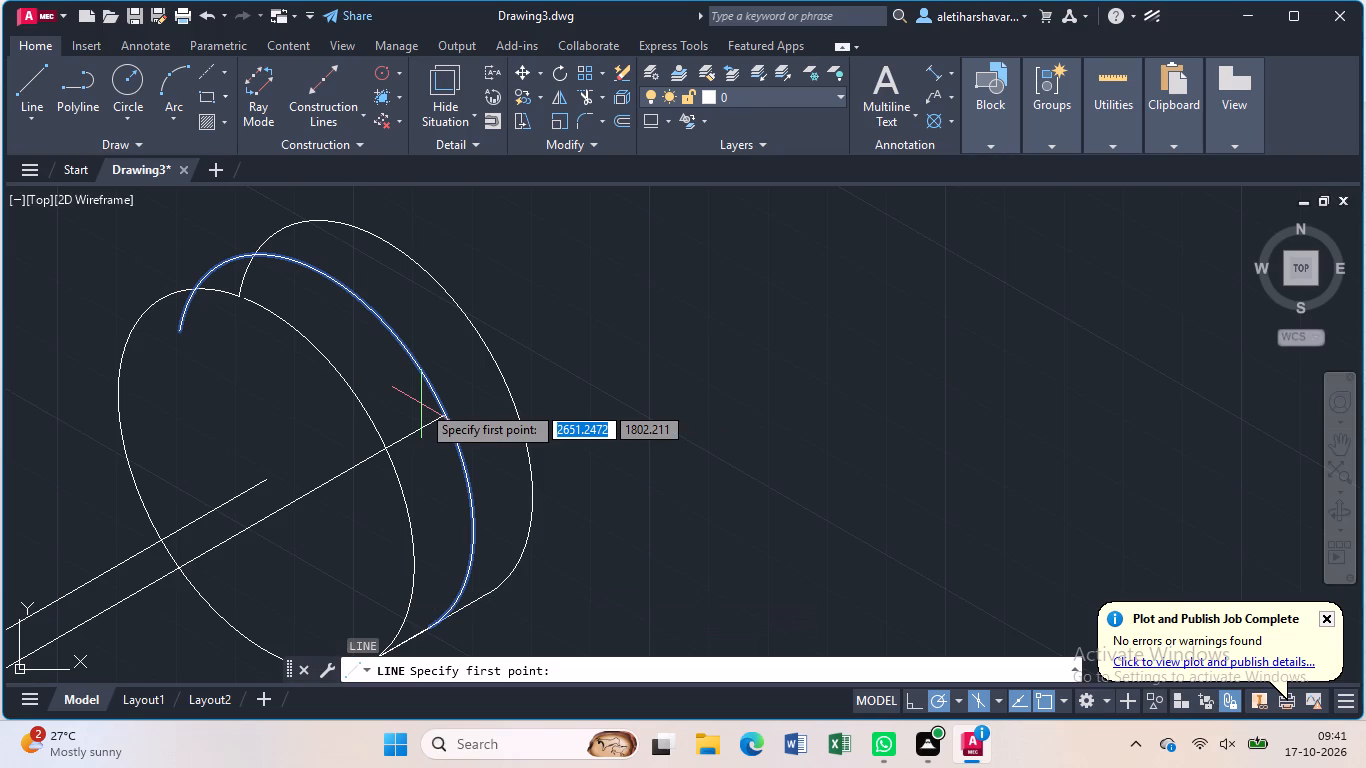
click(442, 413)
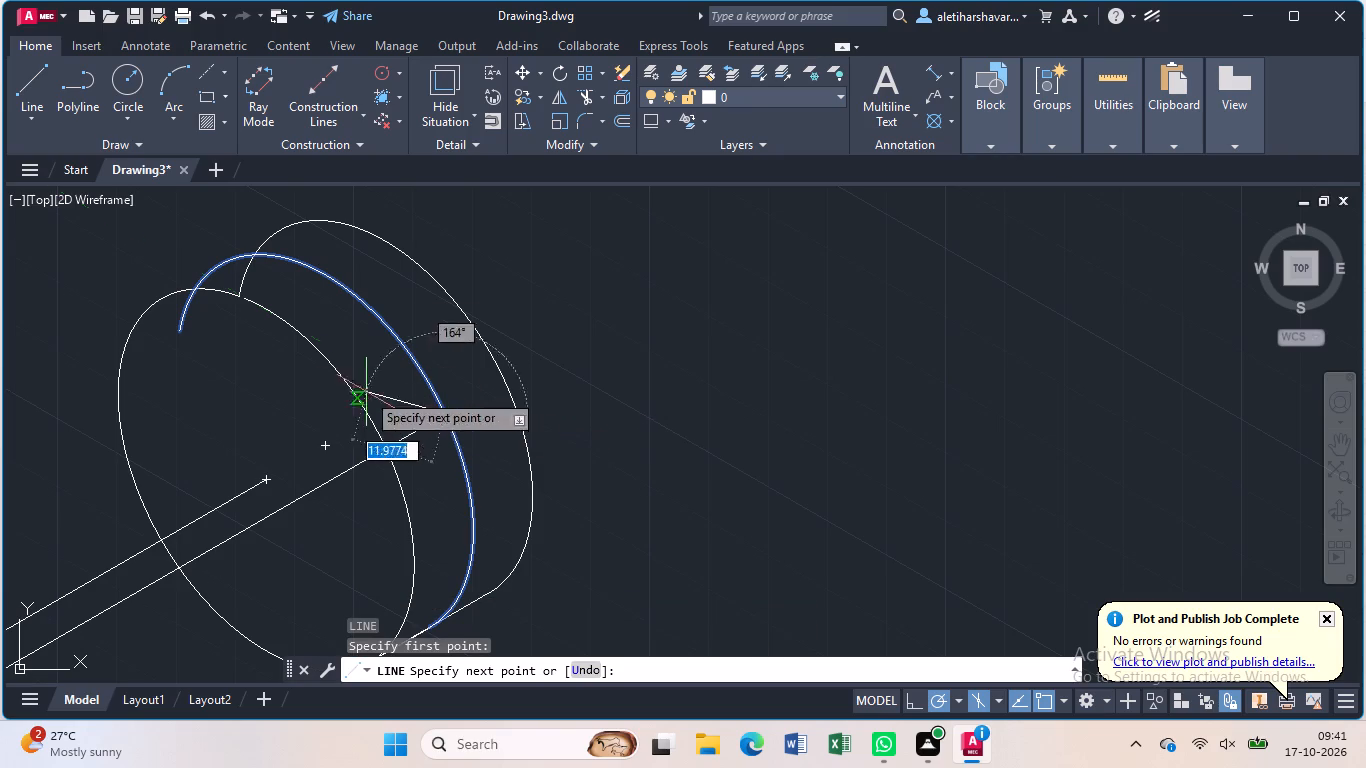
click(238, 301)
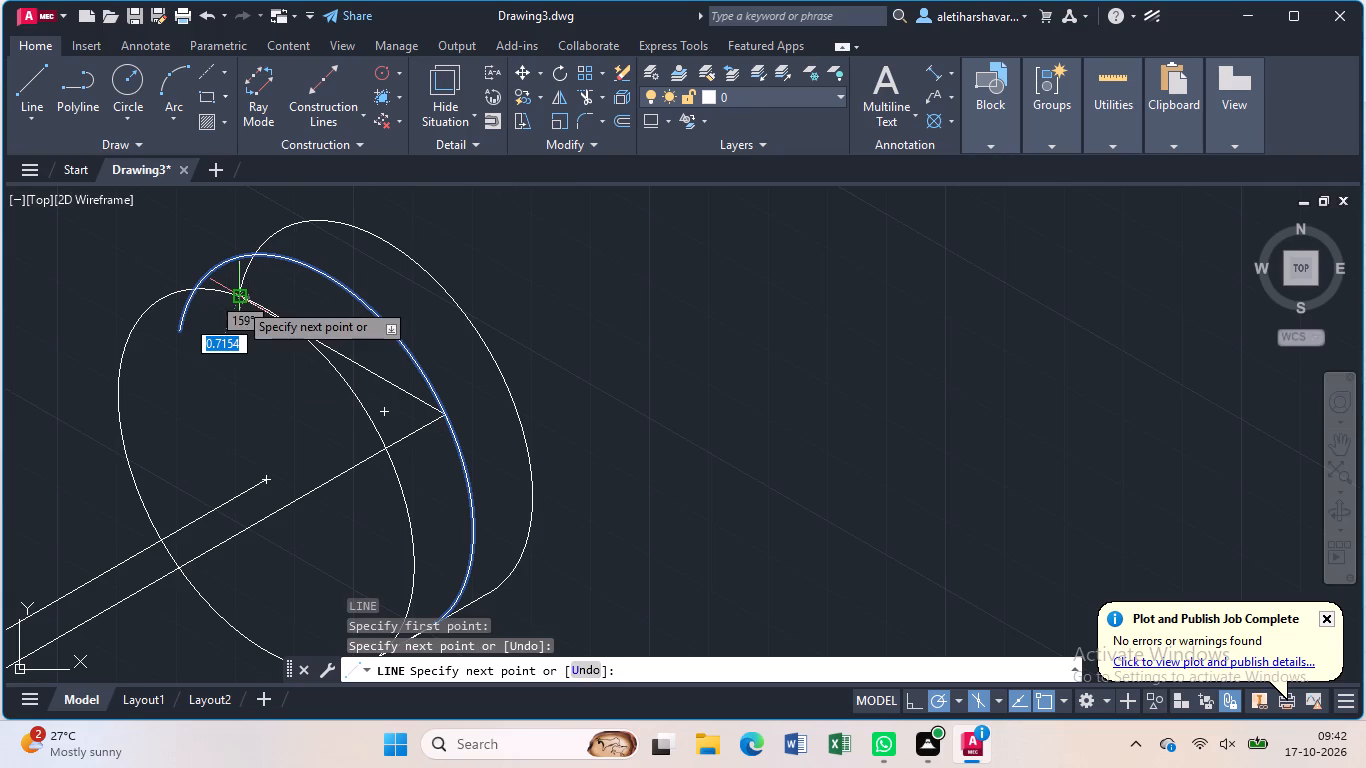
key(Escape)
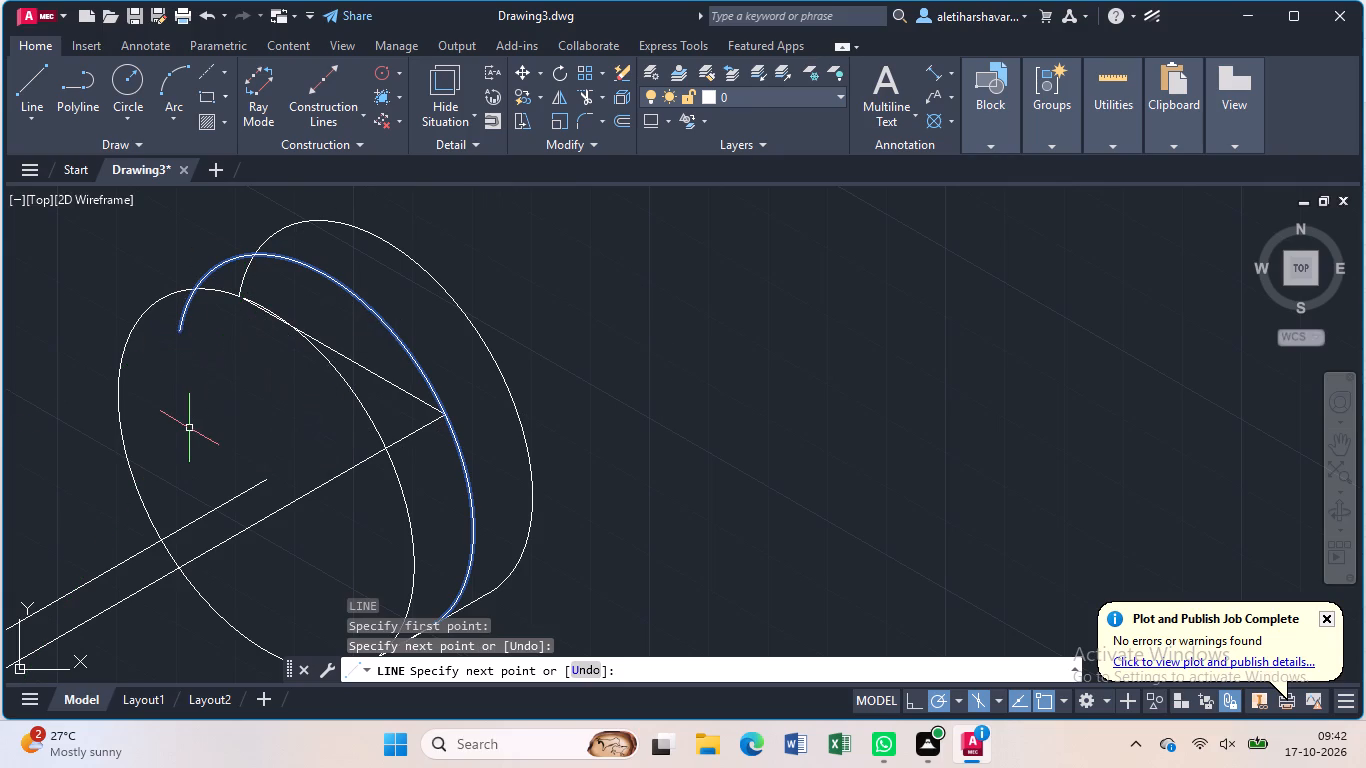
Trim off the part of the new slanted line lying inside the far disc's front isocircle.
text(tr)
key(Return)
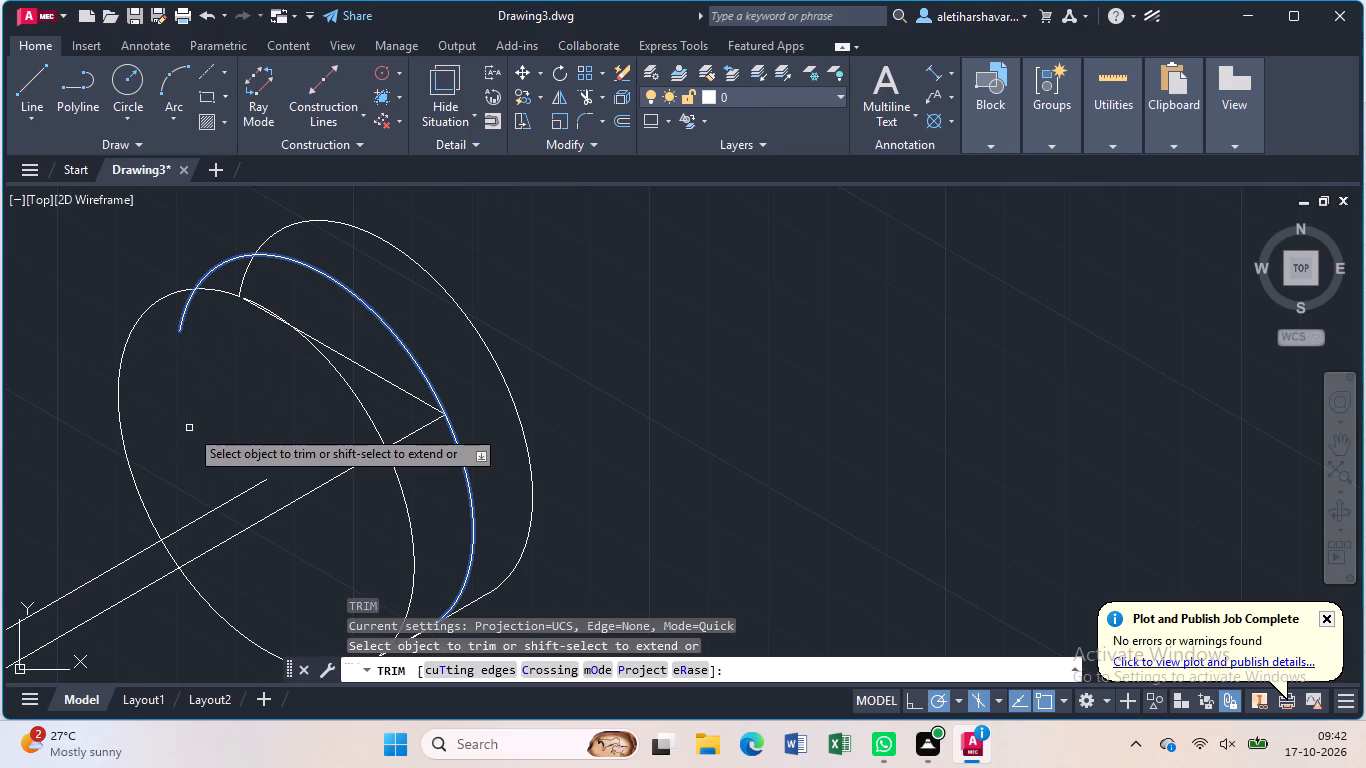
scroll(189, 428, up, 3)
middle_drag(298, 355, 394, 628)
scroll(470, 458, down, 2)
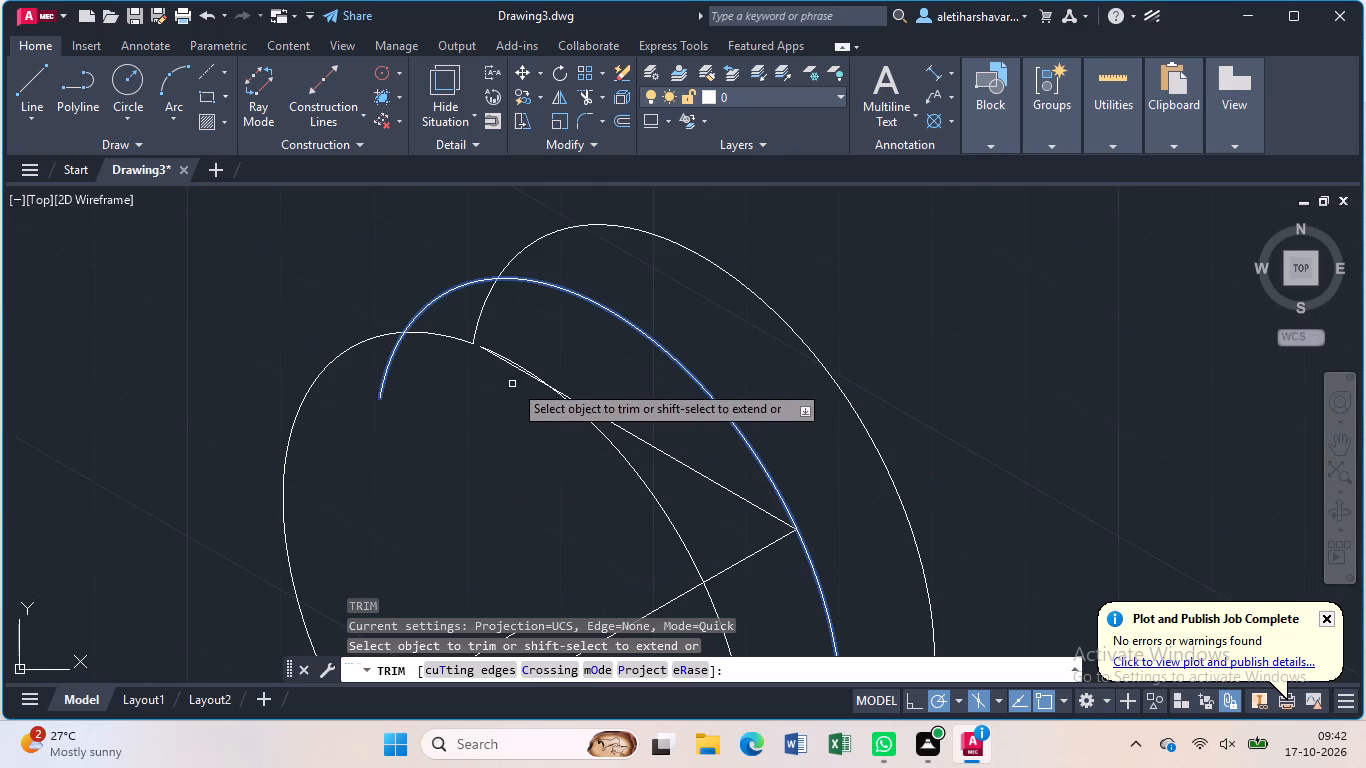
drag(515, 369, 508, 415)
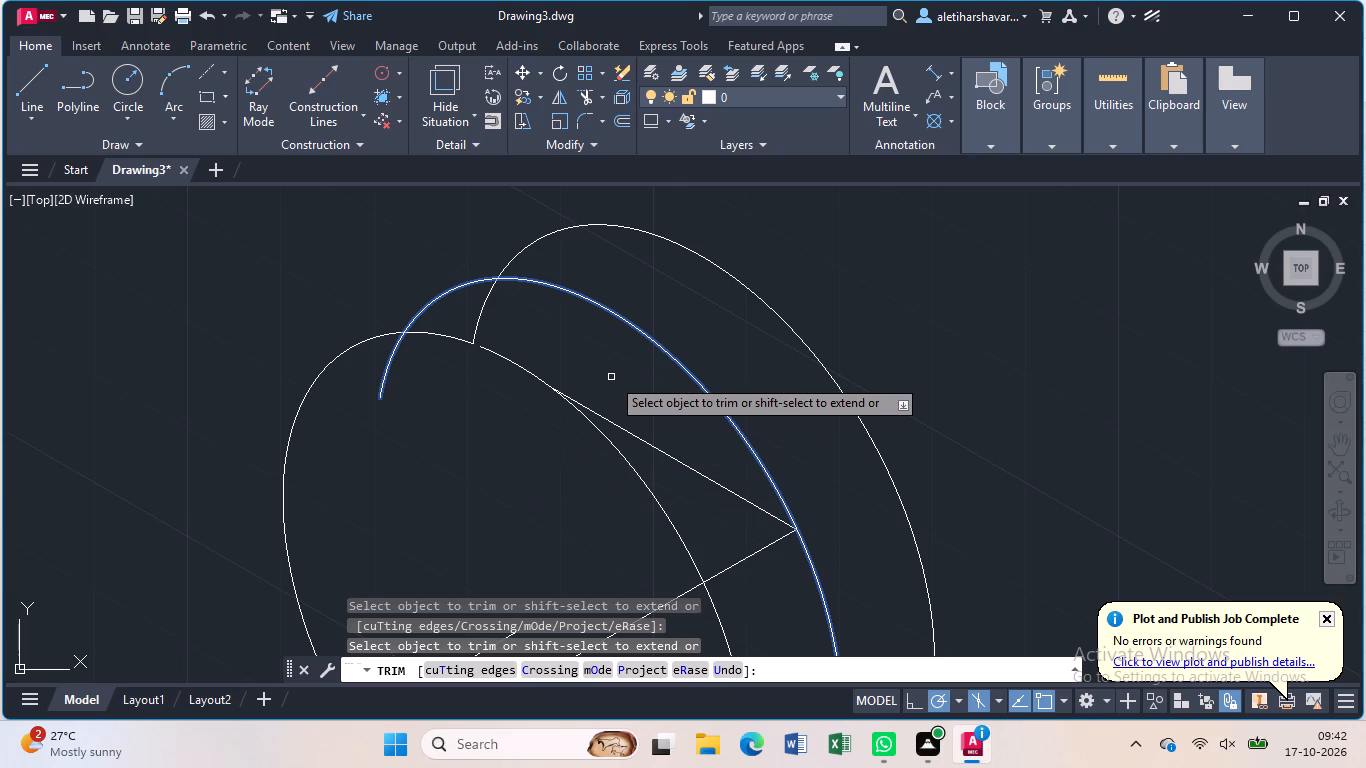
key(Escape)
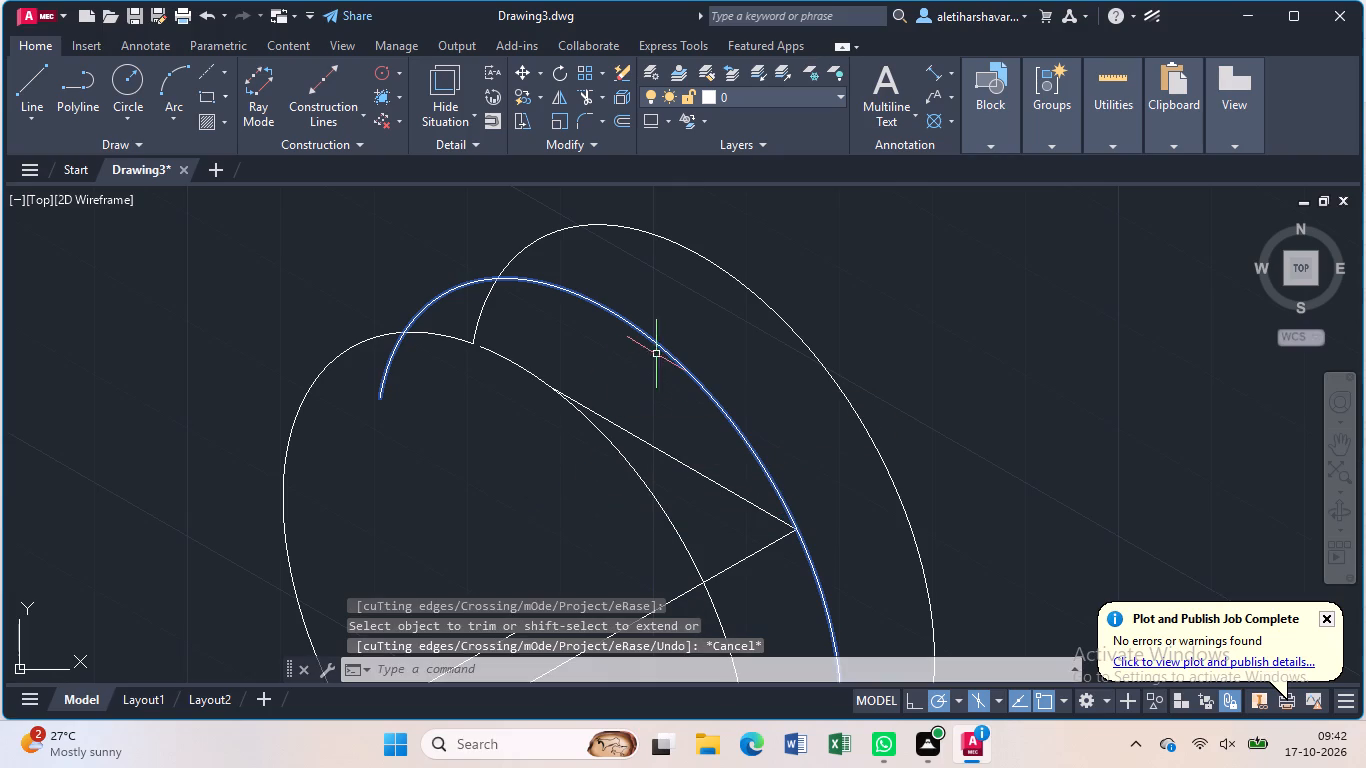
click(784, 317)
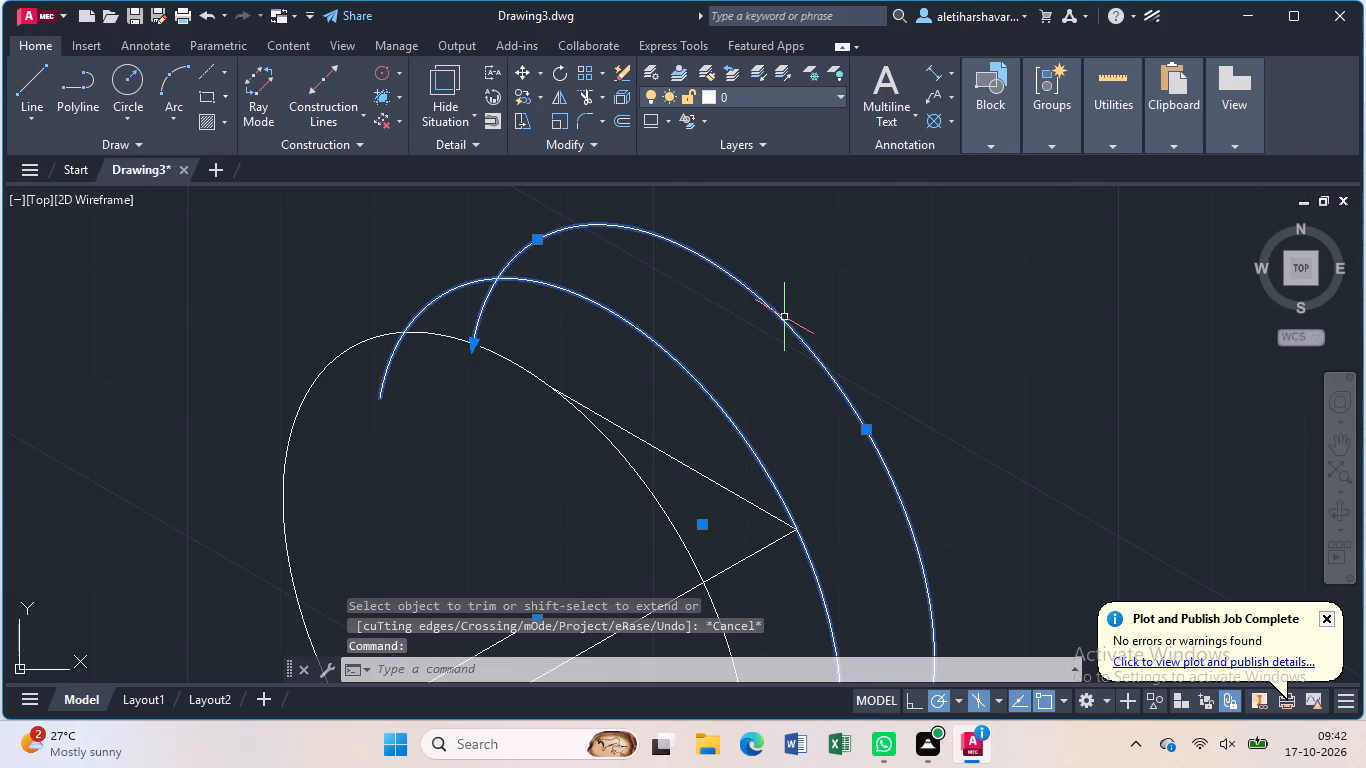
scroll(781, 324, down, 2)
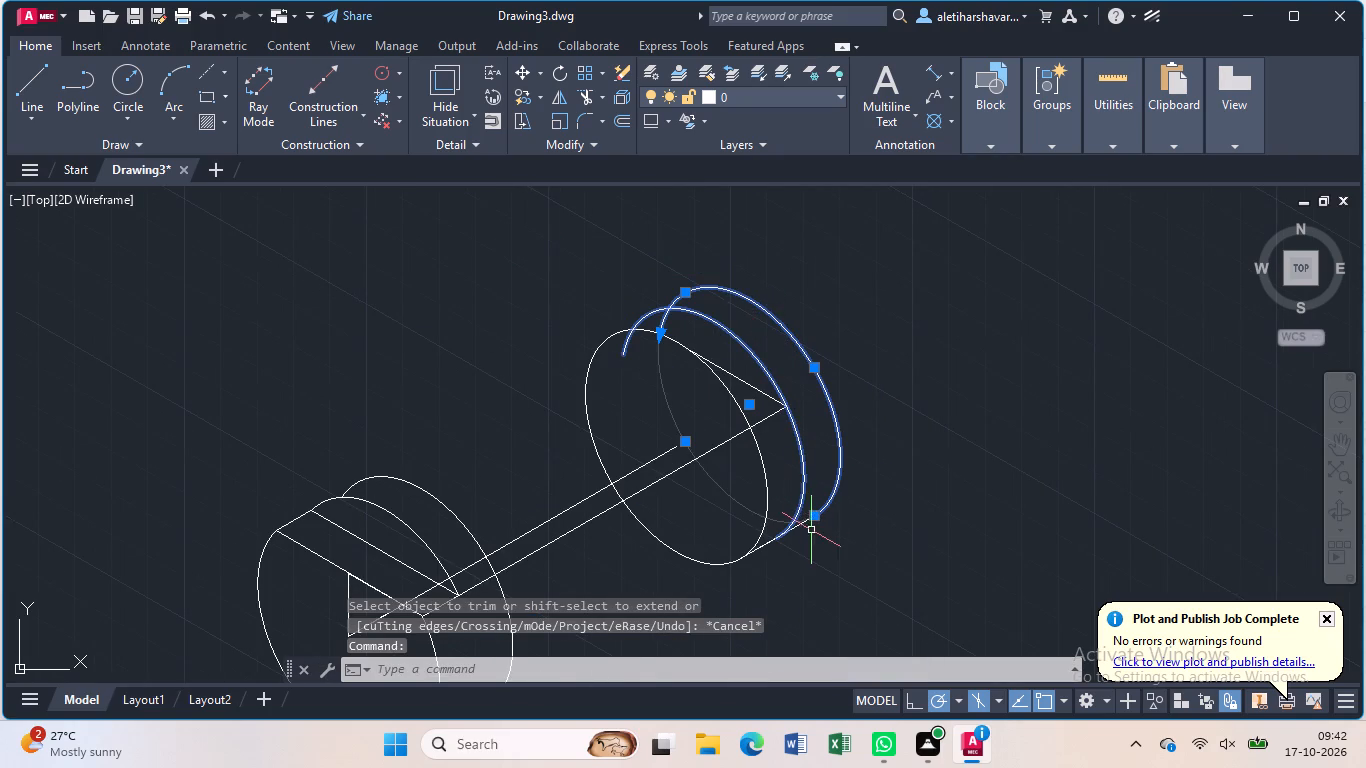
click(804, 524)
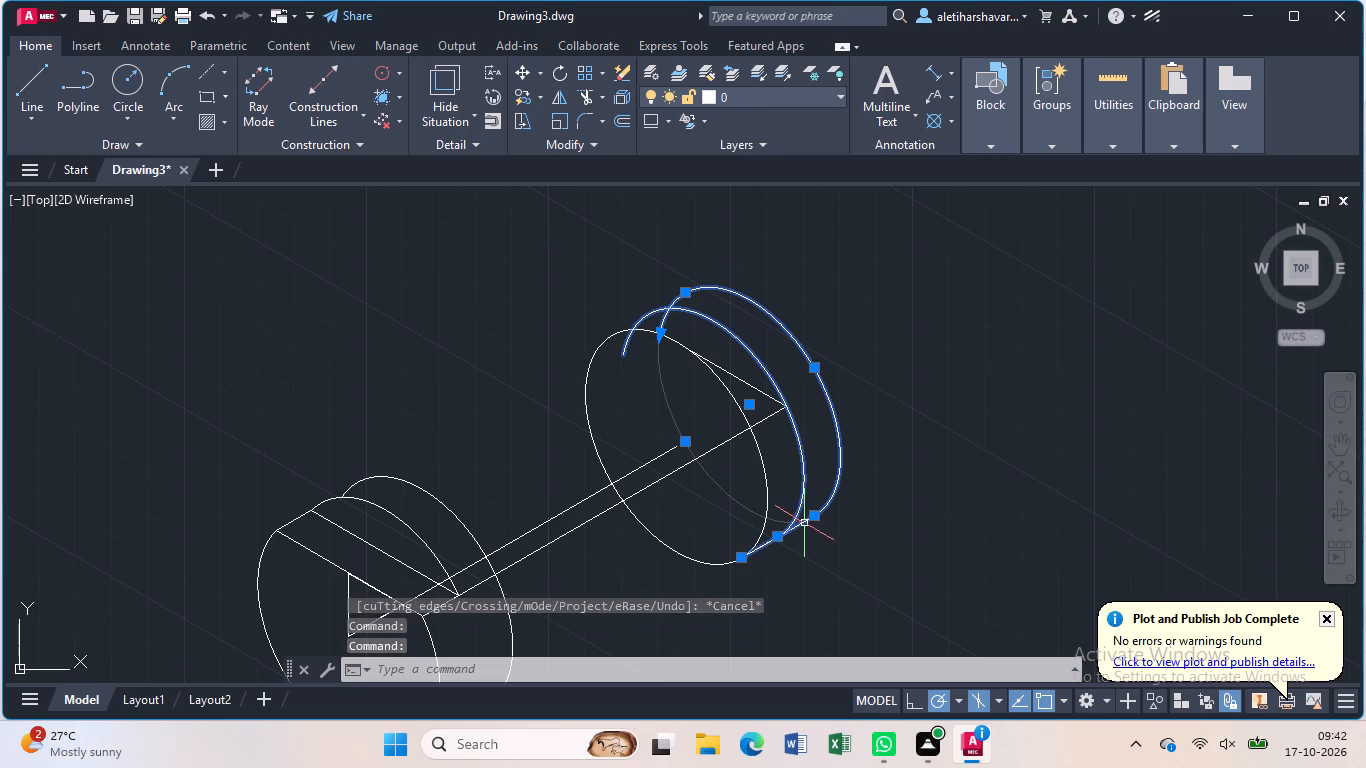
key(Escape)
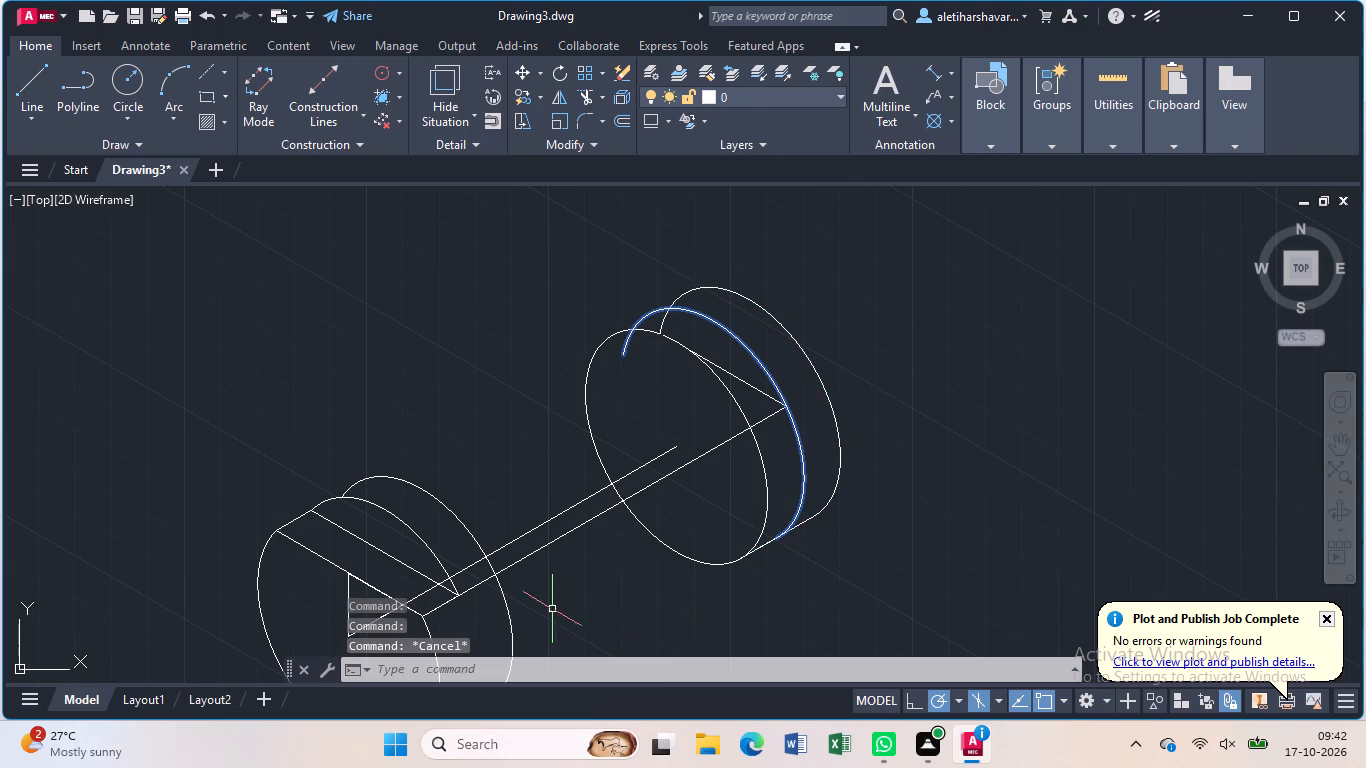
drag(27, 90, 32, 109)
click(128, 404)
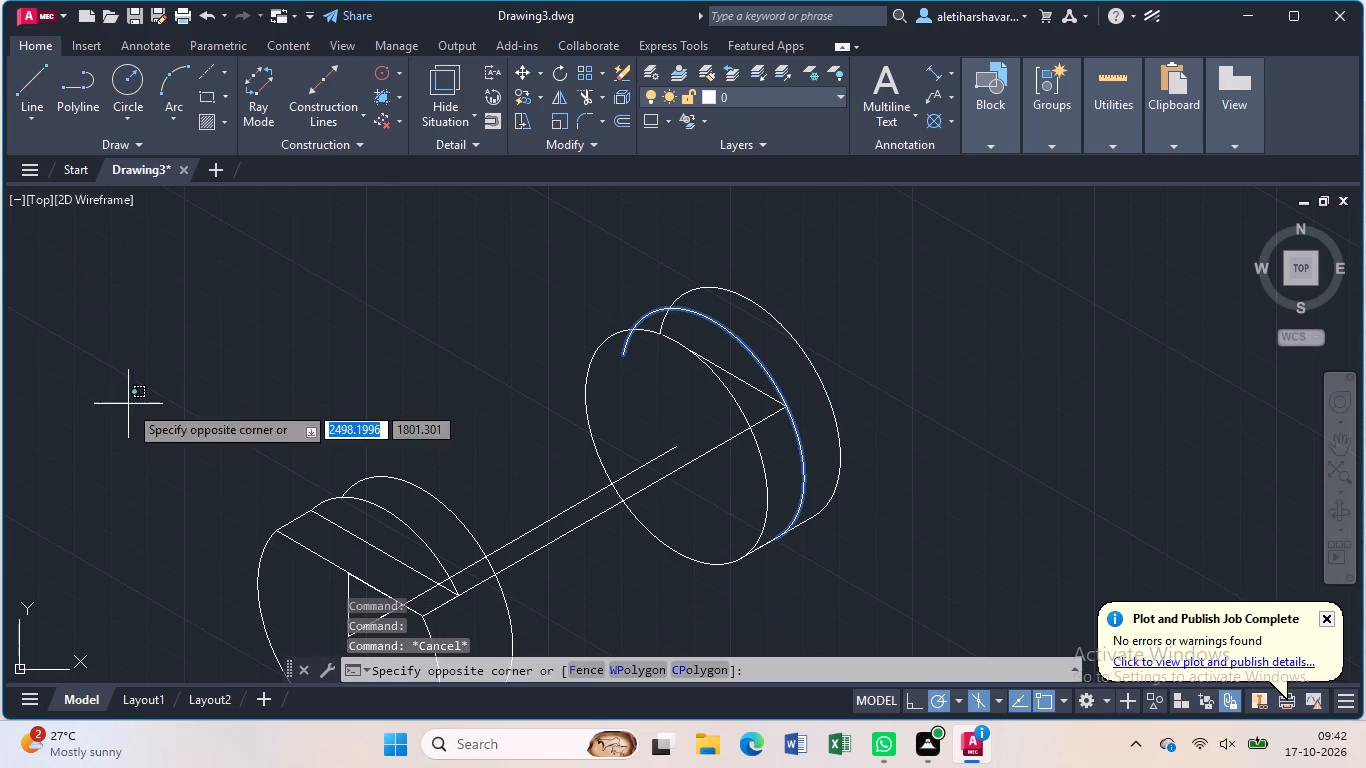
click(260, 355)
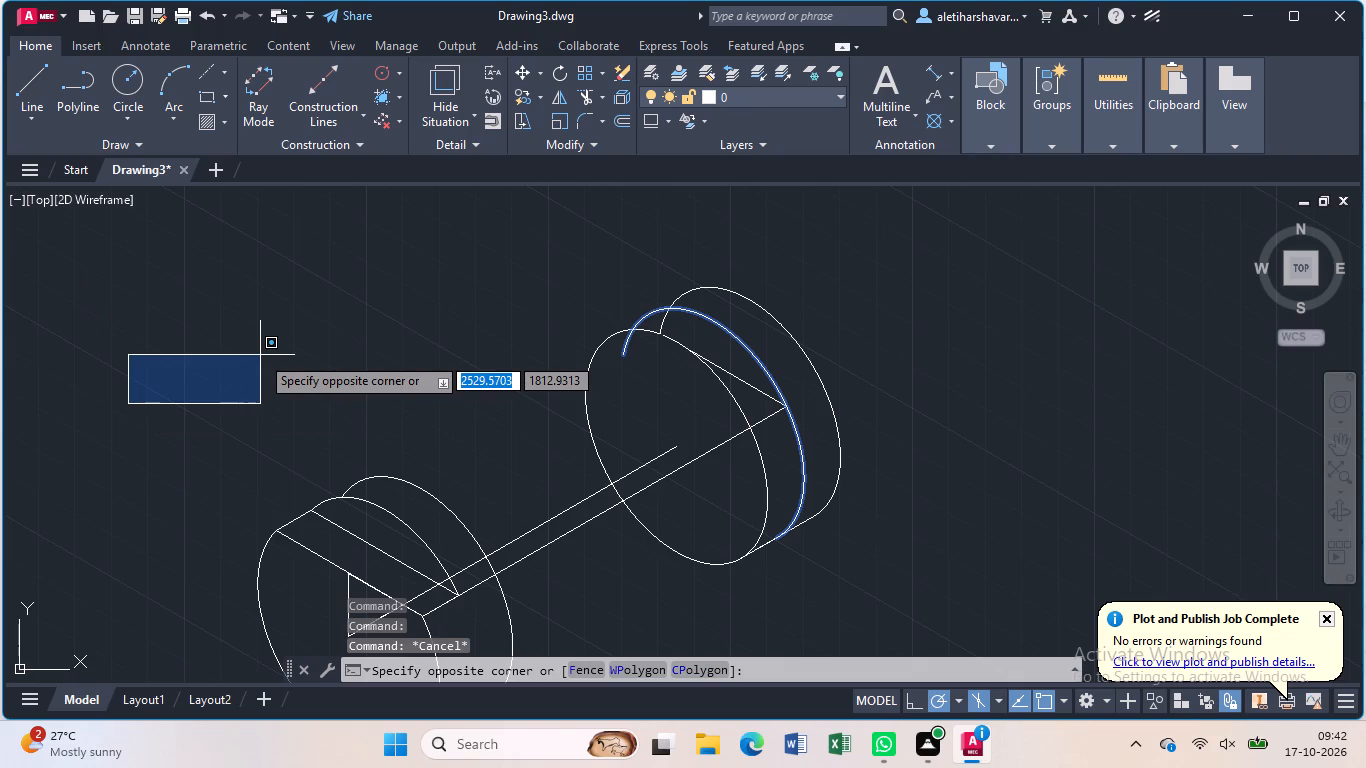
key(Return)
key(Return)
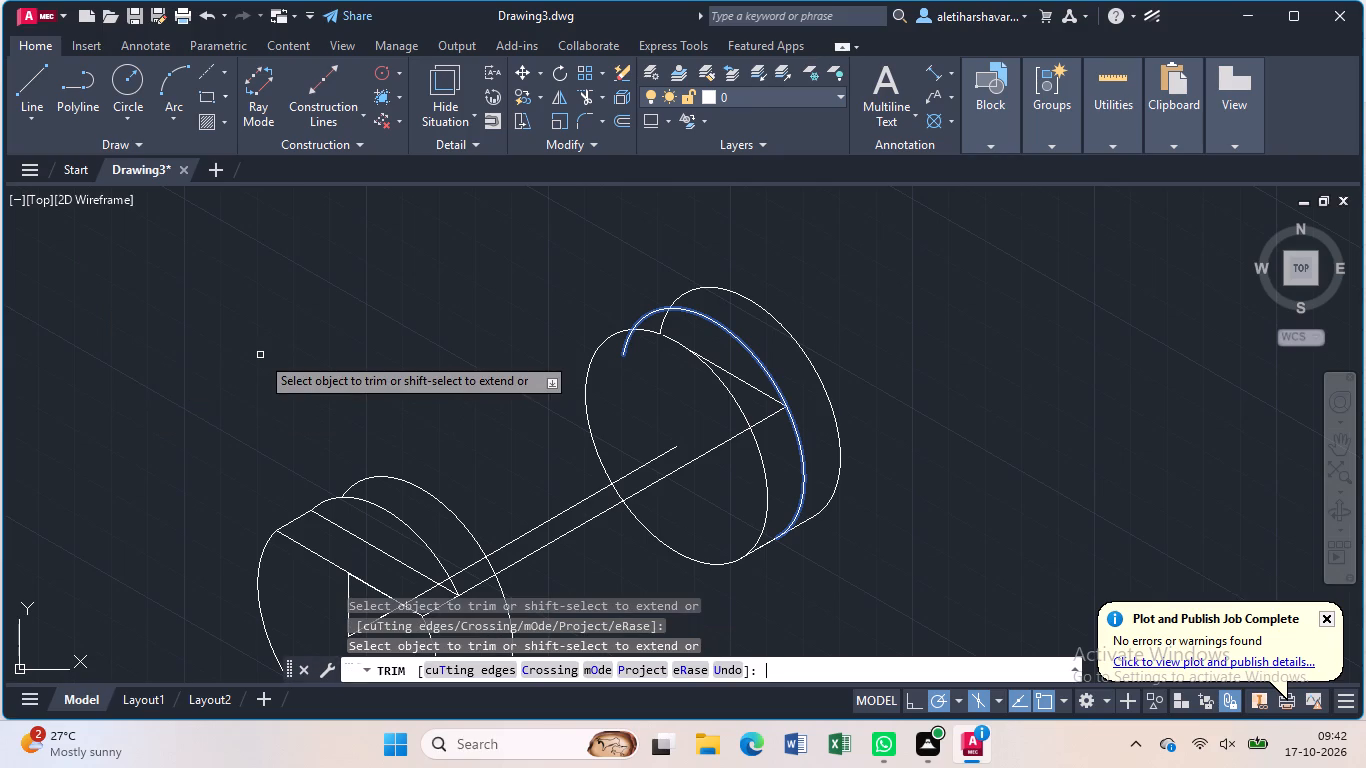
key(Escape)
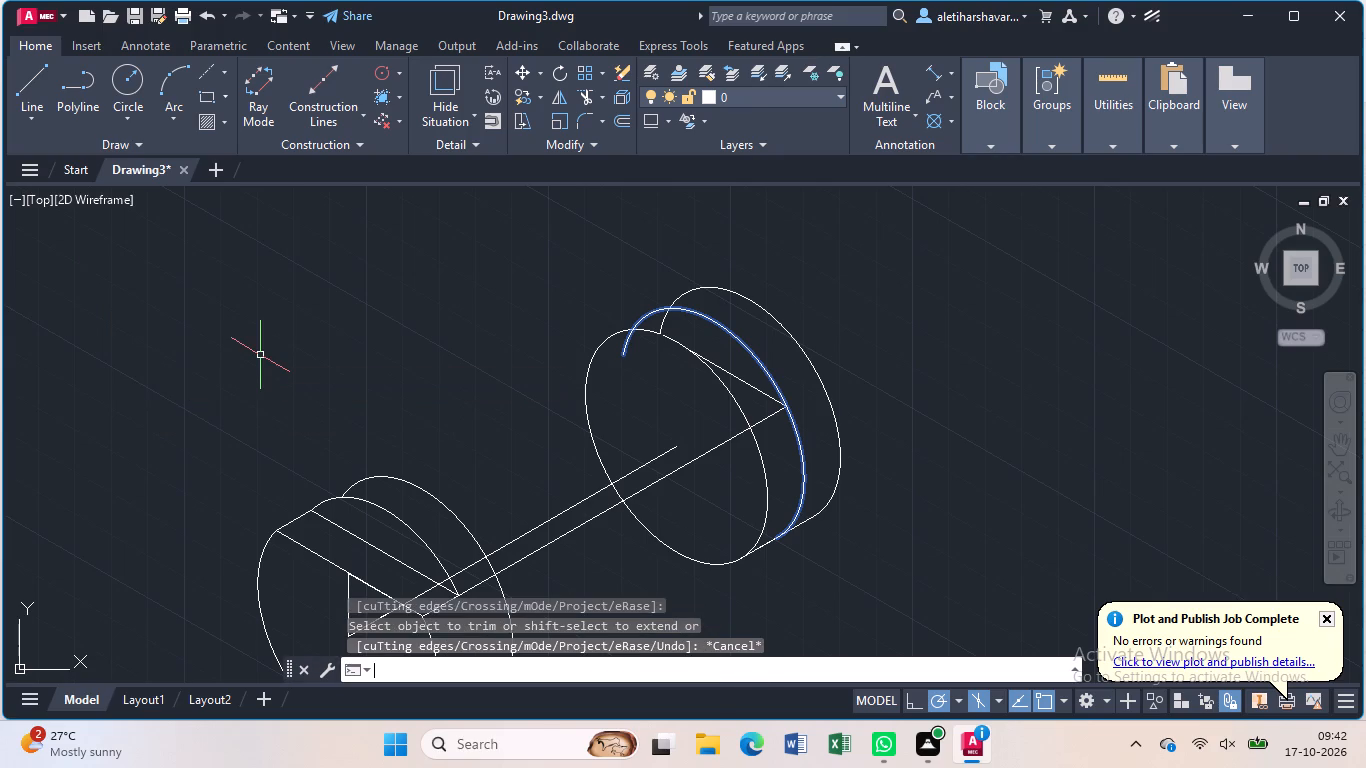
Trim away the far disc's rear arc, the tangent edge beyond the middle arc, and the middle arc above the slanted flat edge.
text(tr)
key(Return)
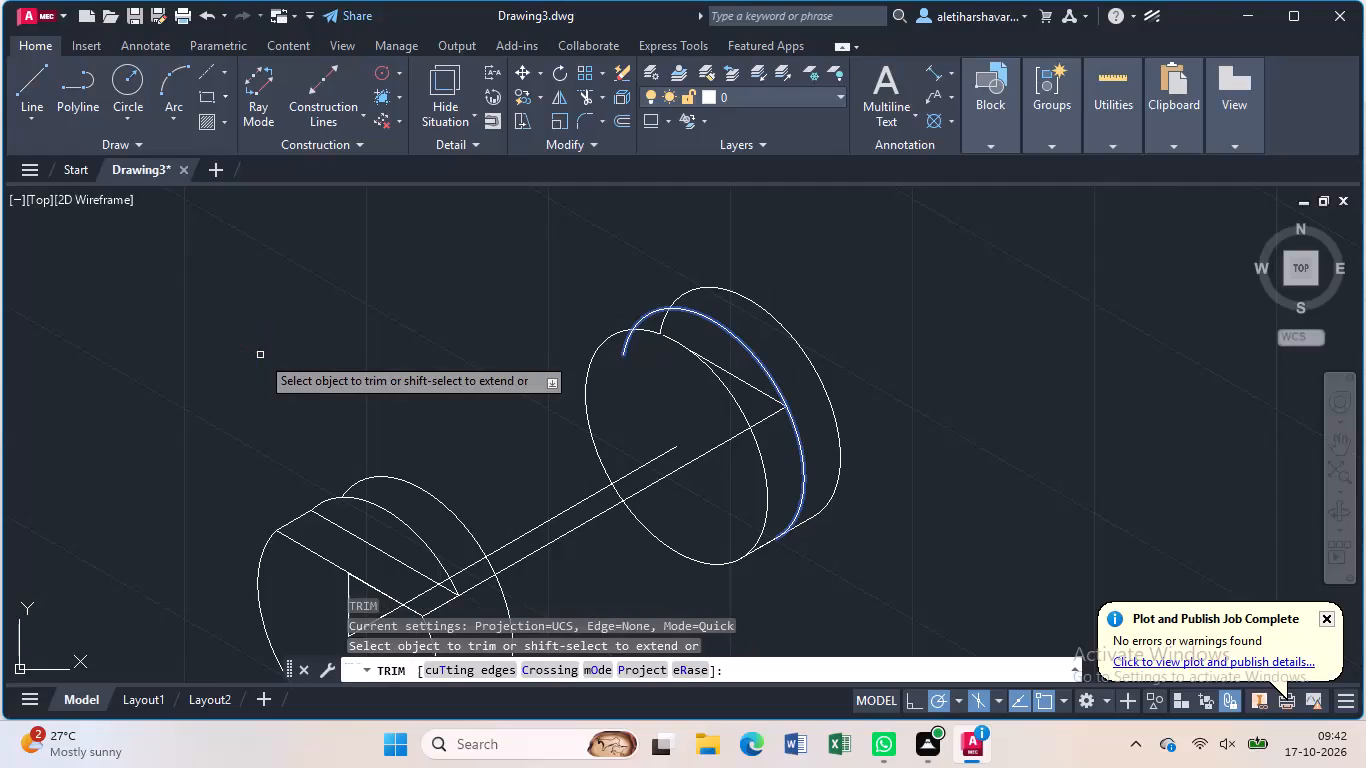
click(662, 330)
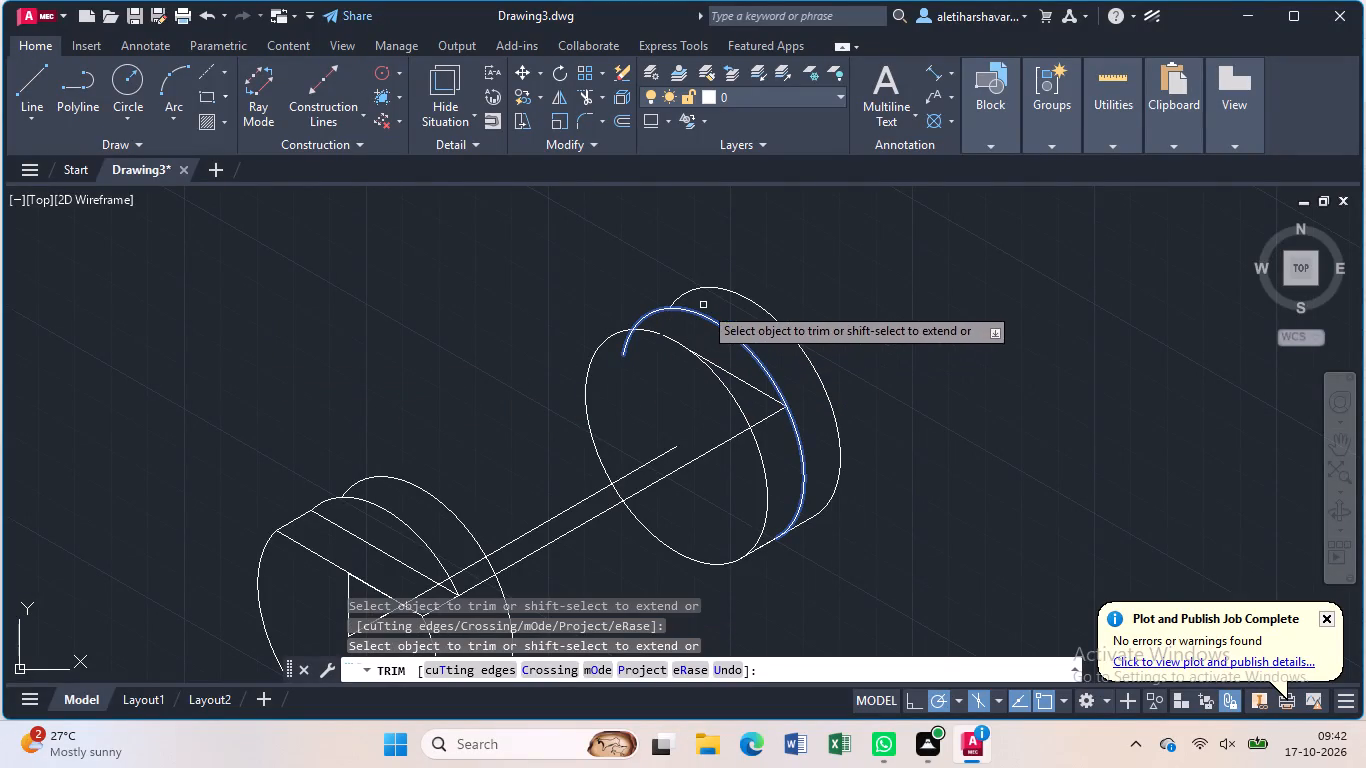
click(715, 287)
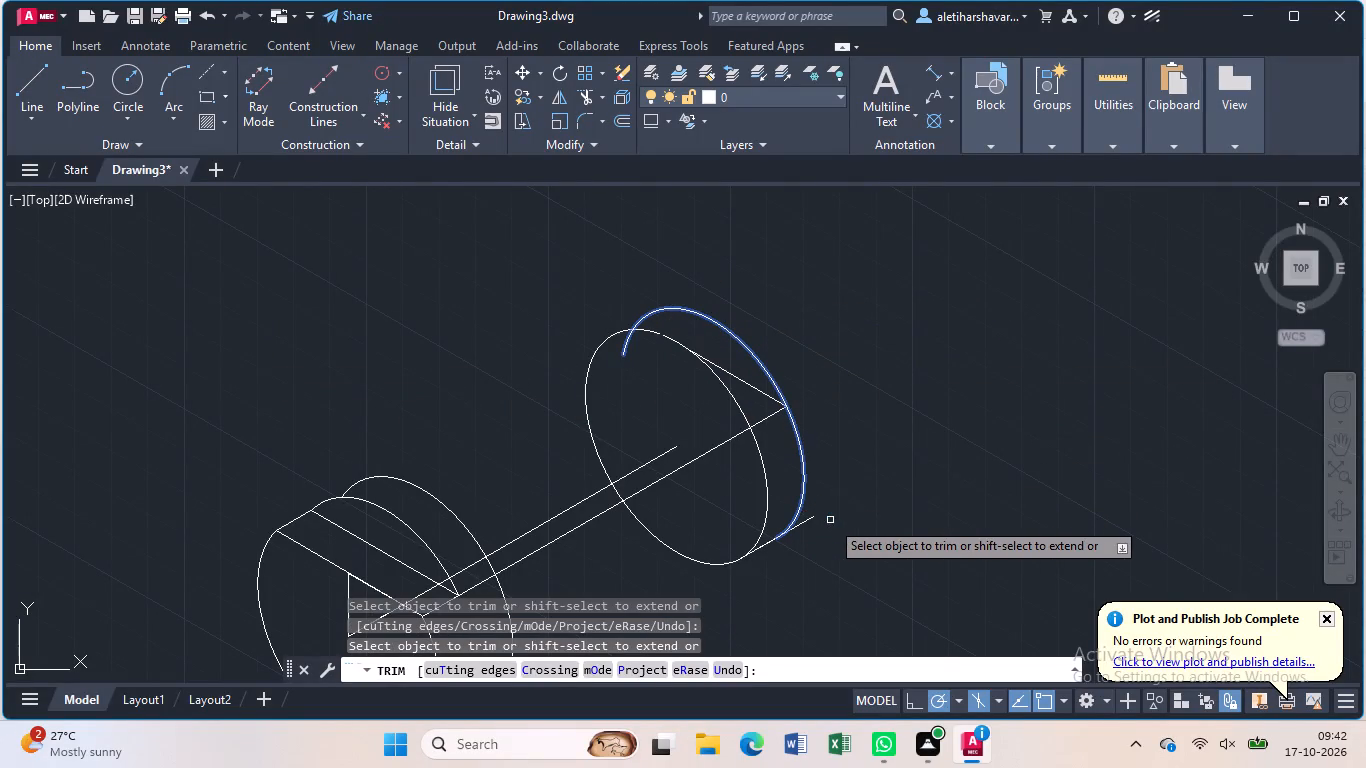
click(807, 520)
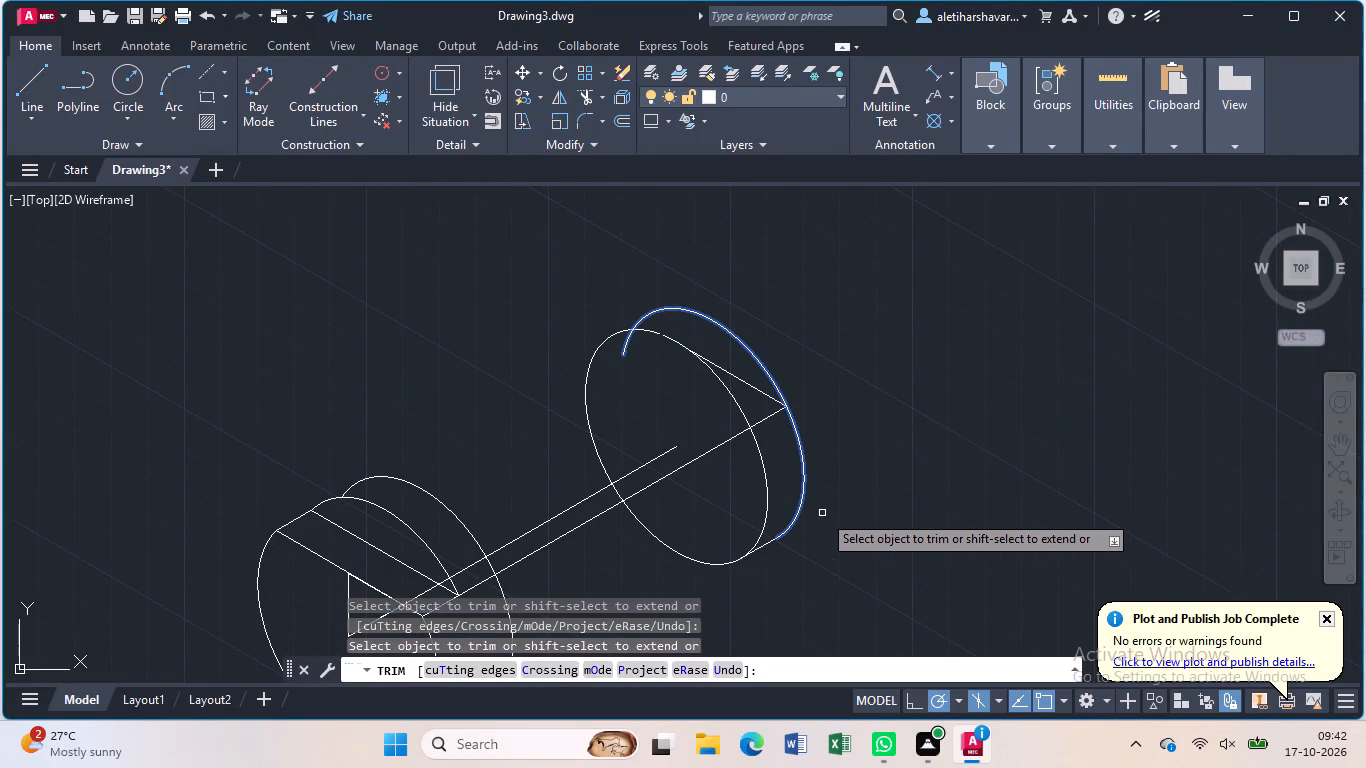
click(762, 364)
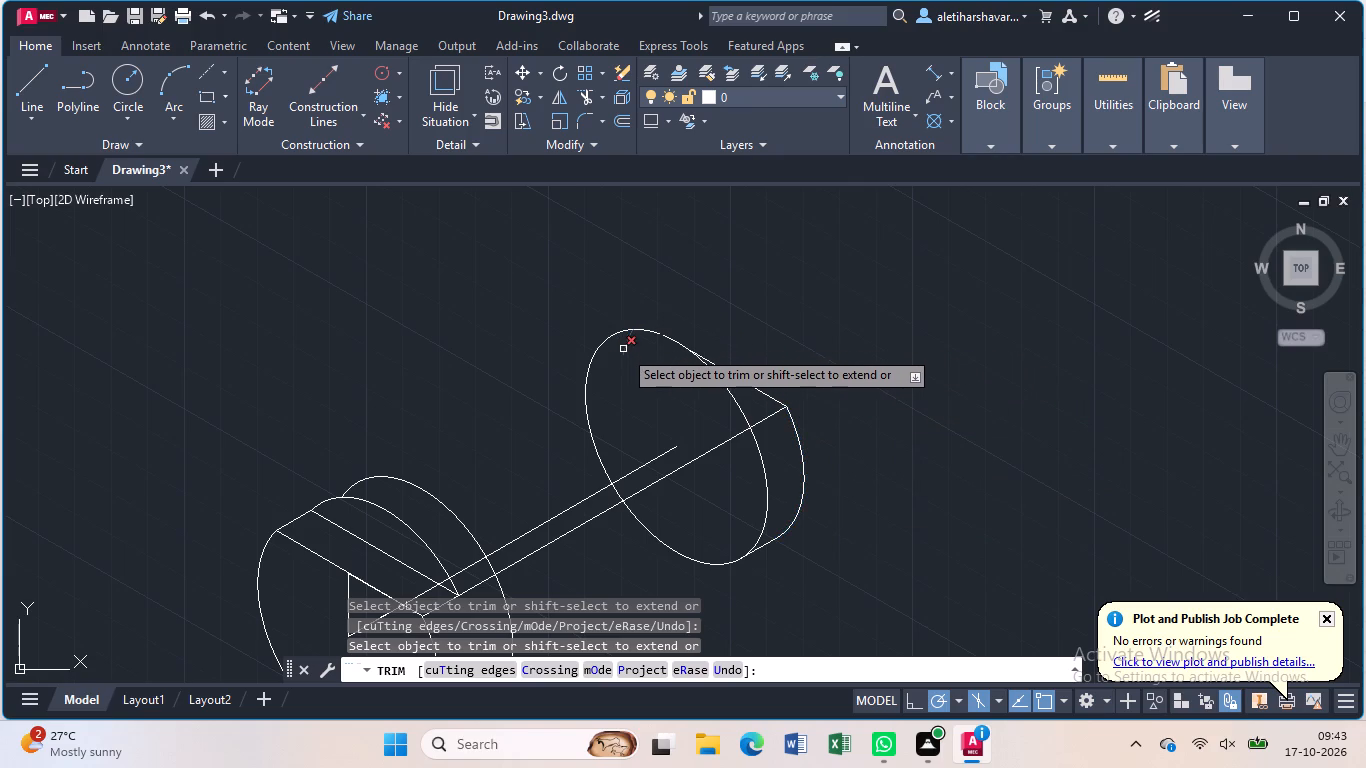
click(623, 349)
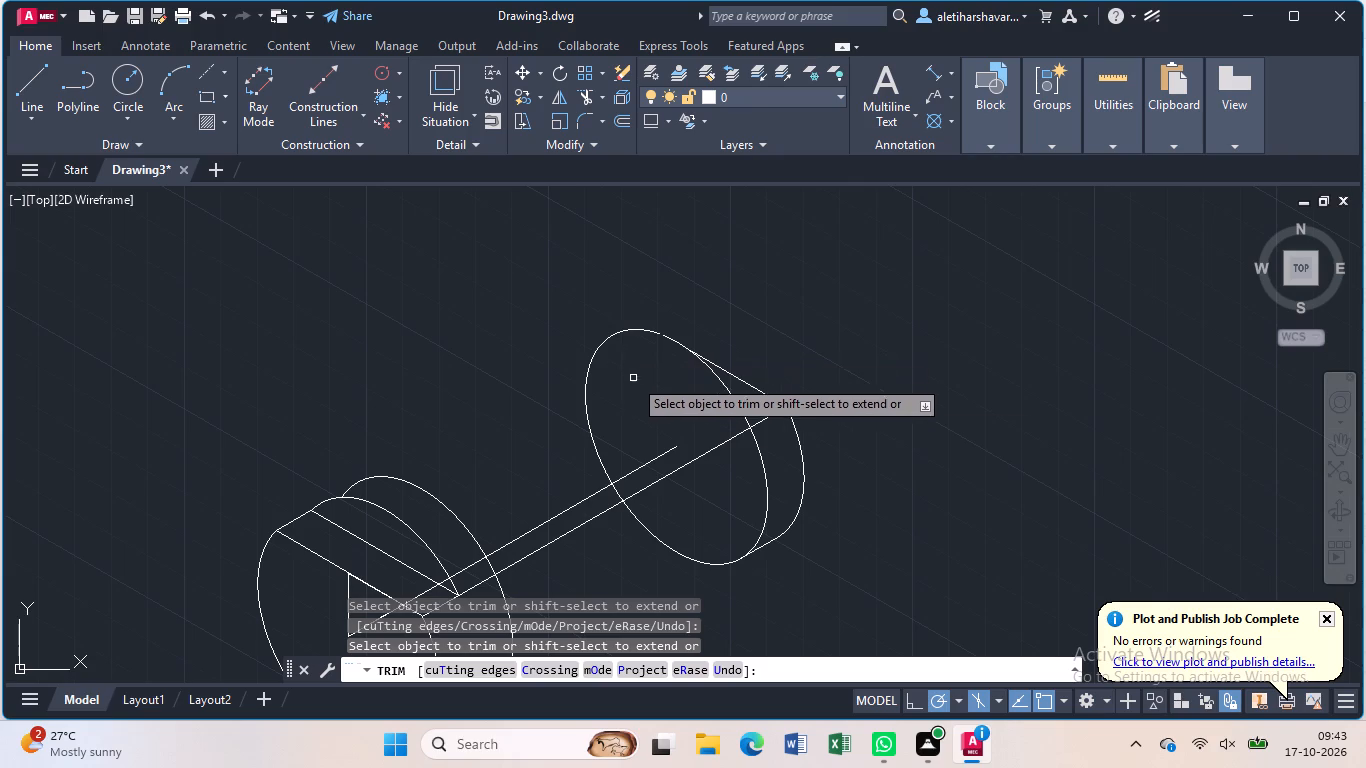
key(Escape)
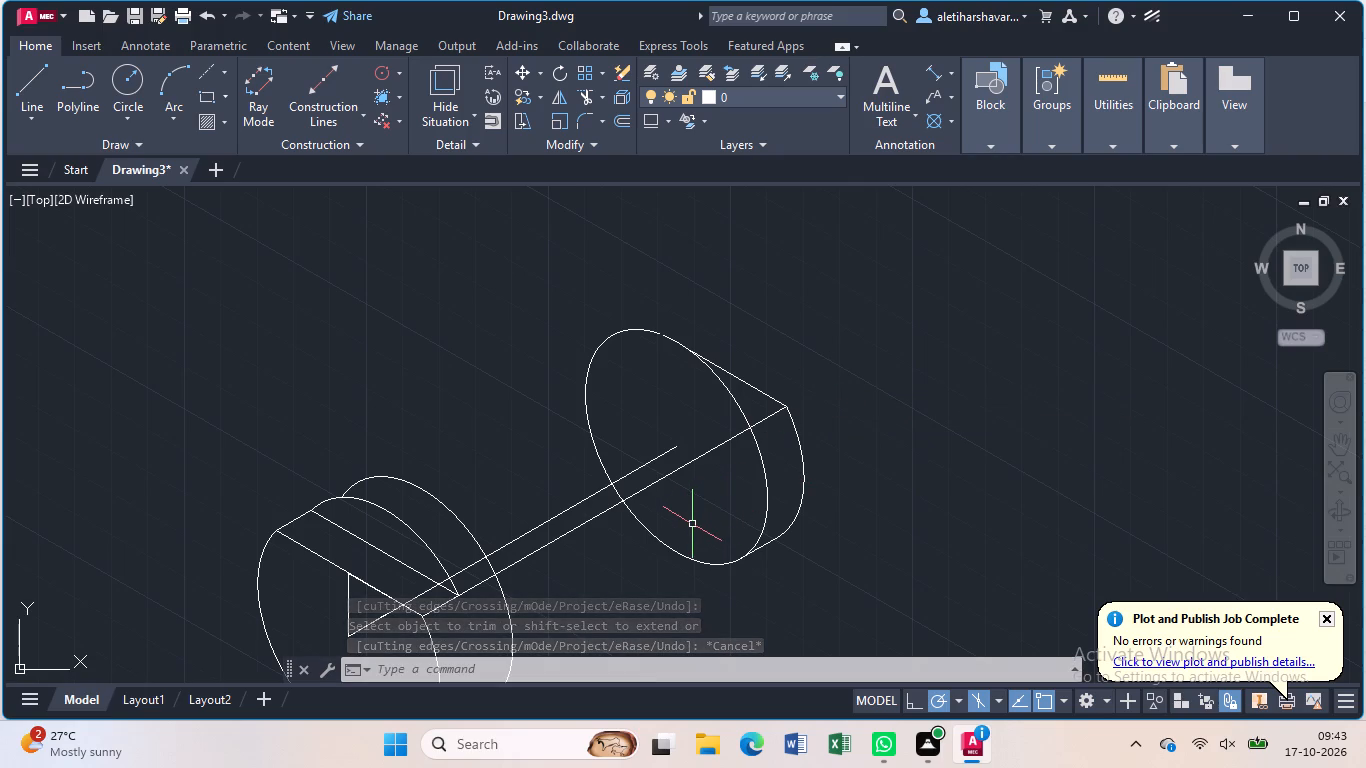
Draw a vertical line about 34 units upward from the near disc's middle-arc corner on the lower connecting line.
middle_drag(692, 524, 692, 474)
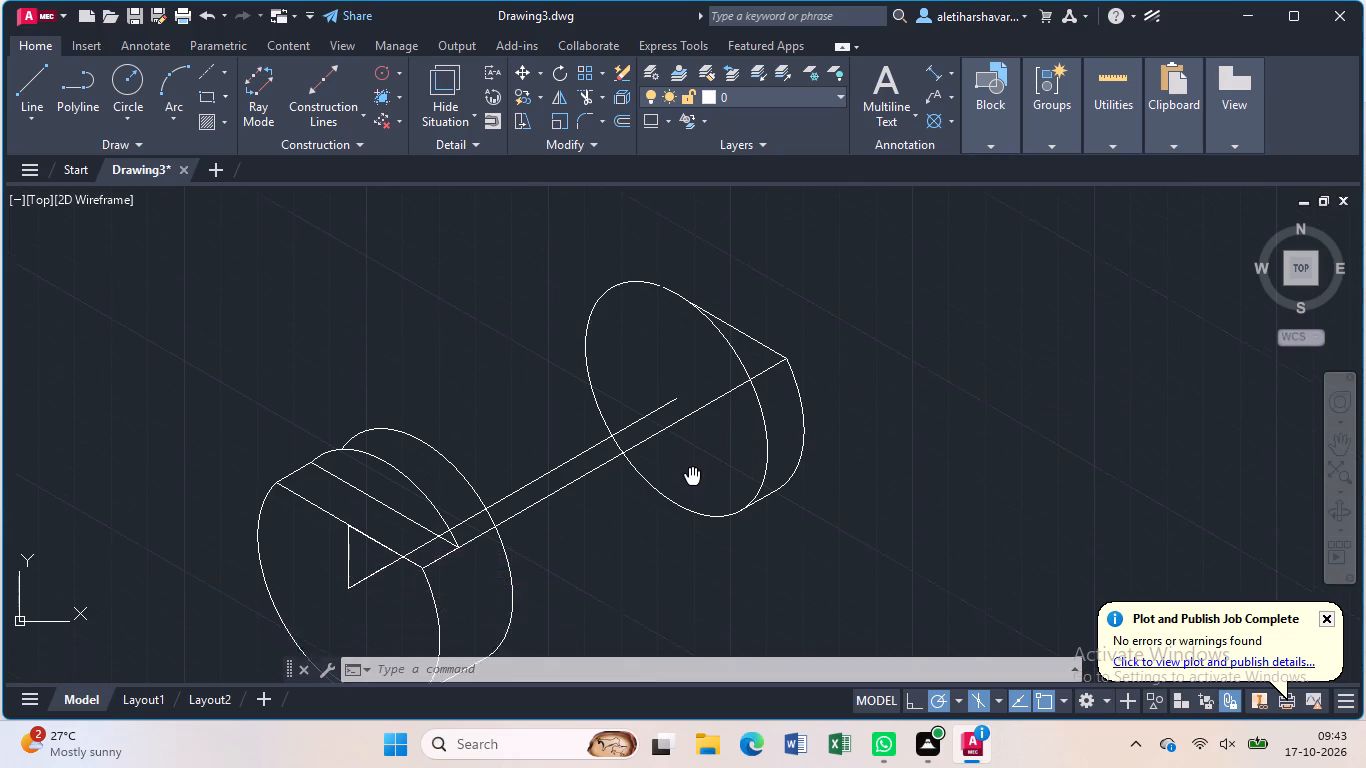
middle_drag(692, 474, 692, 446)
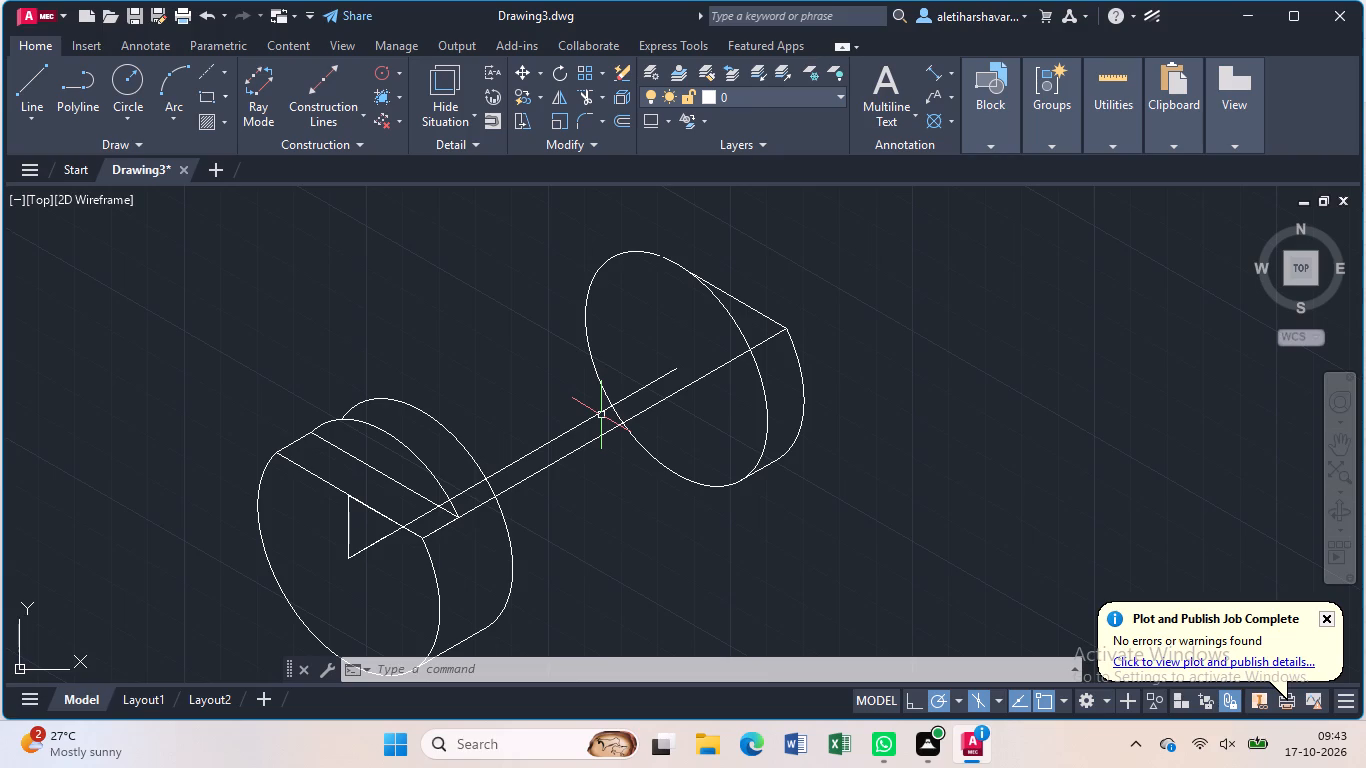
key(l)
key(Return)
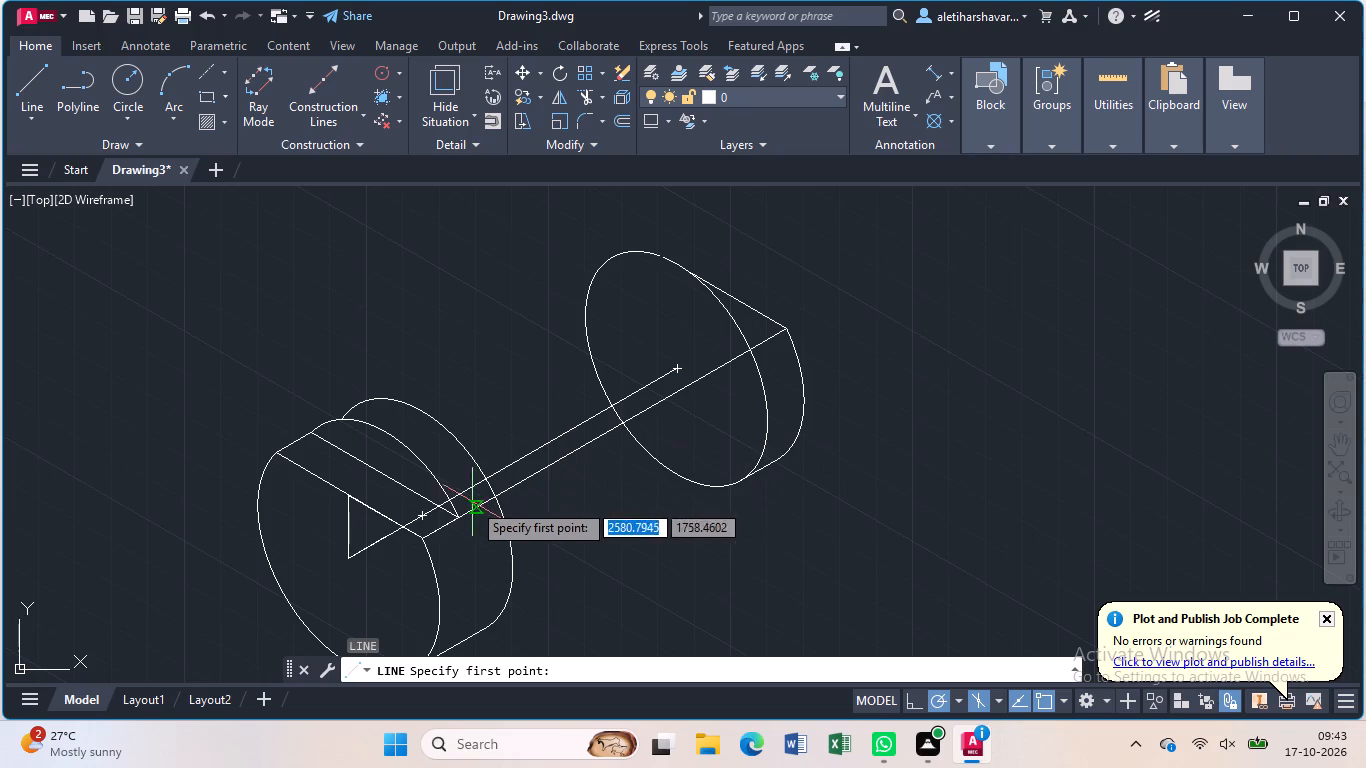
click(453, 516)
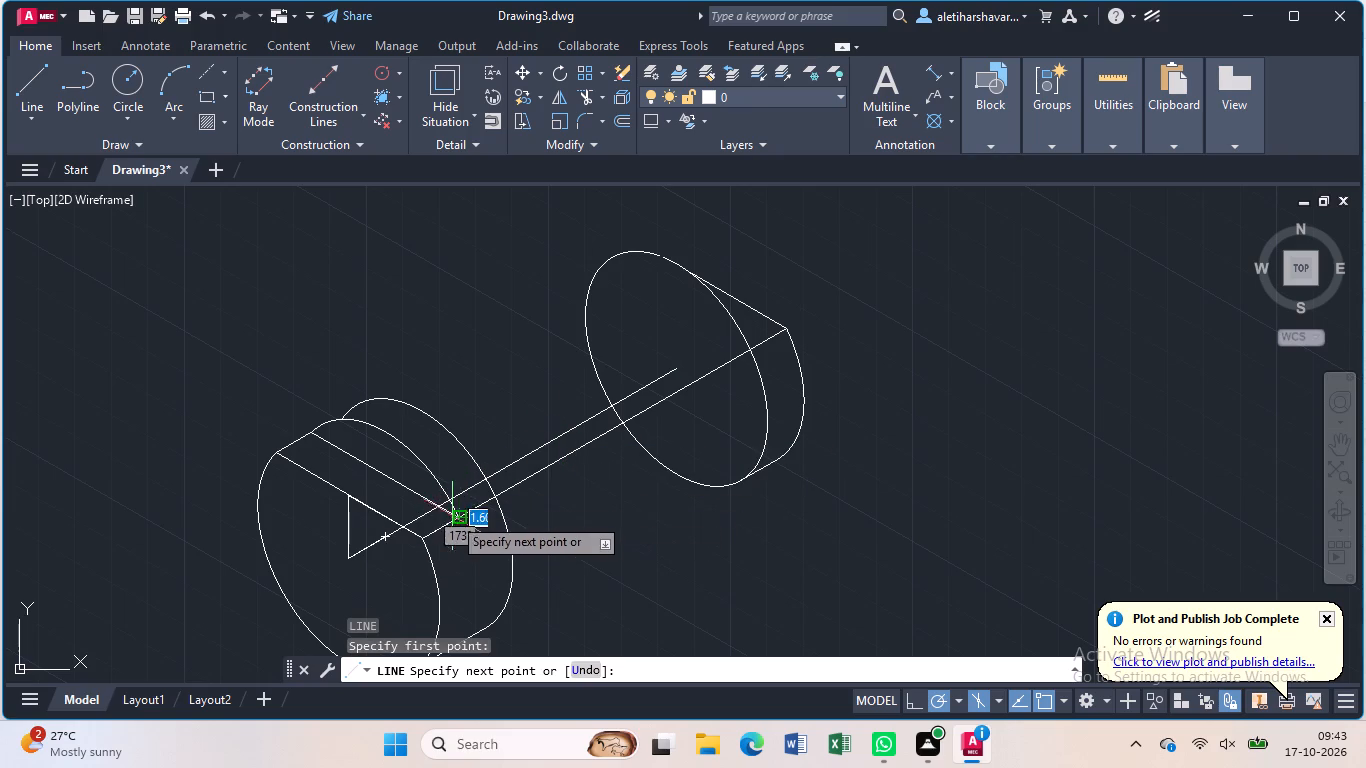
click(462, 373)
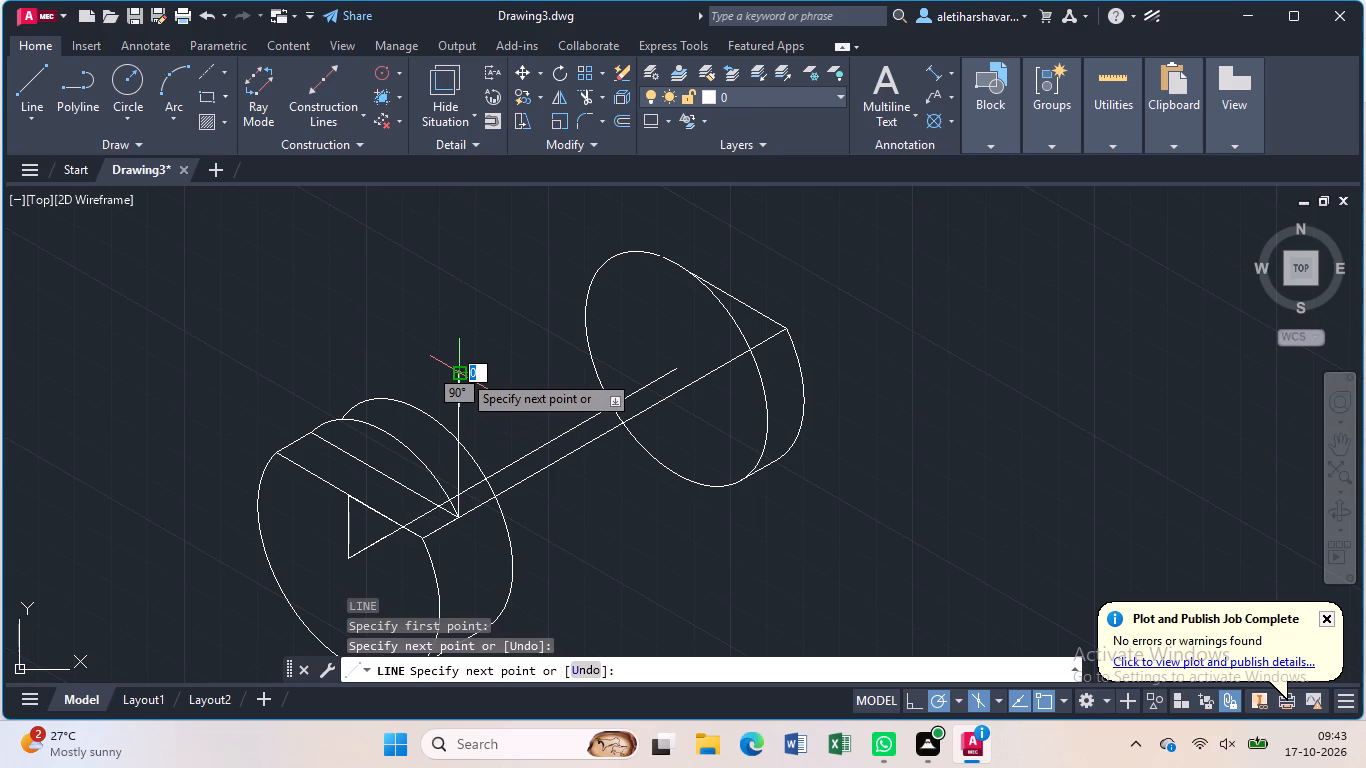
key(Escape)
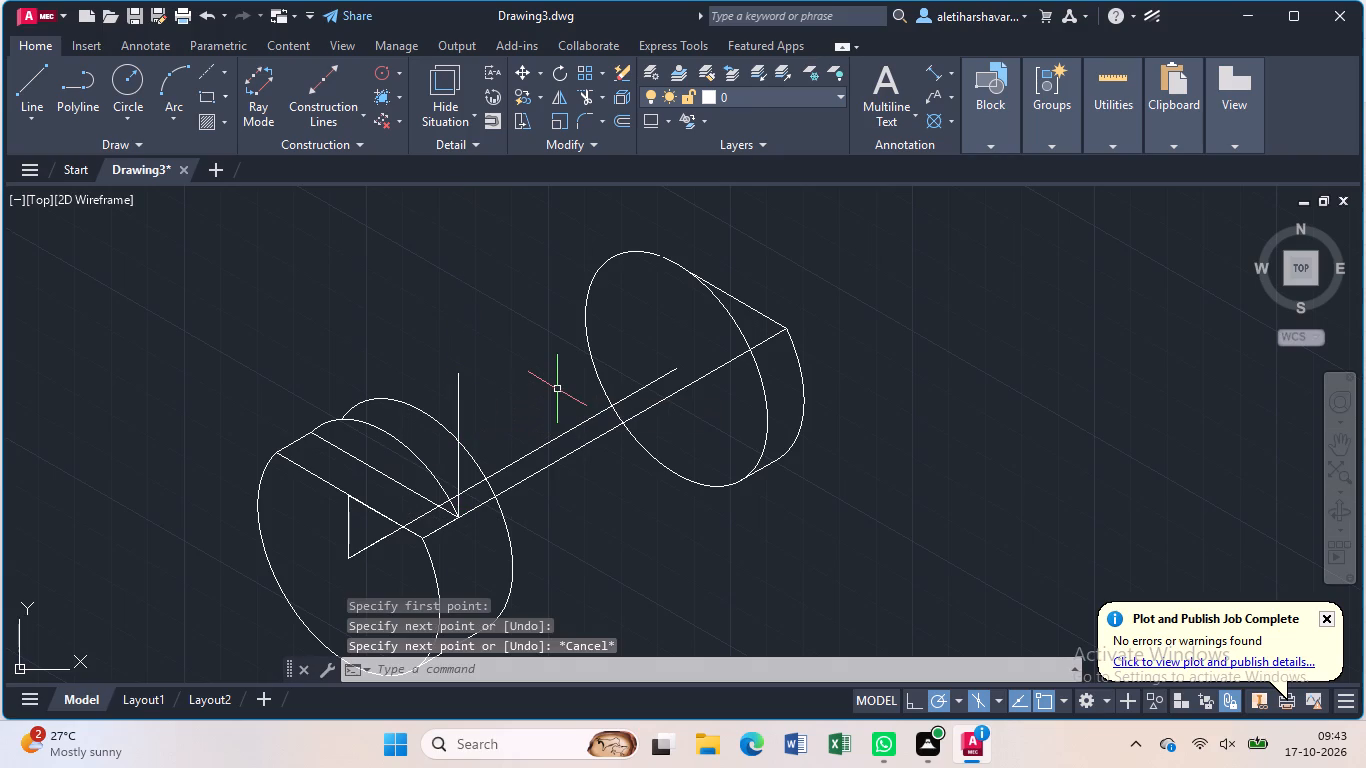
Trim the vertical line's portion extending above the near disc's rear arc.
text(tr)
key(Return)
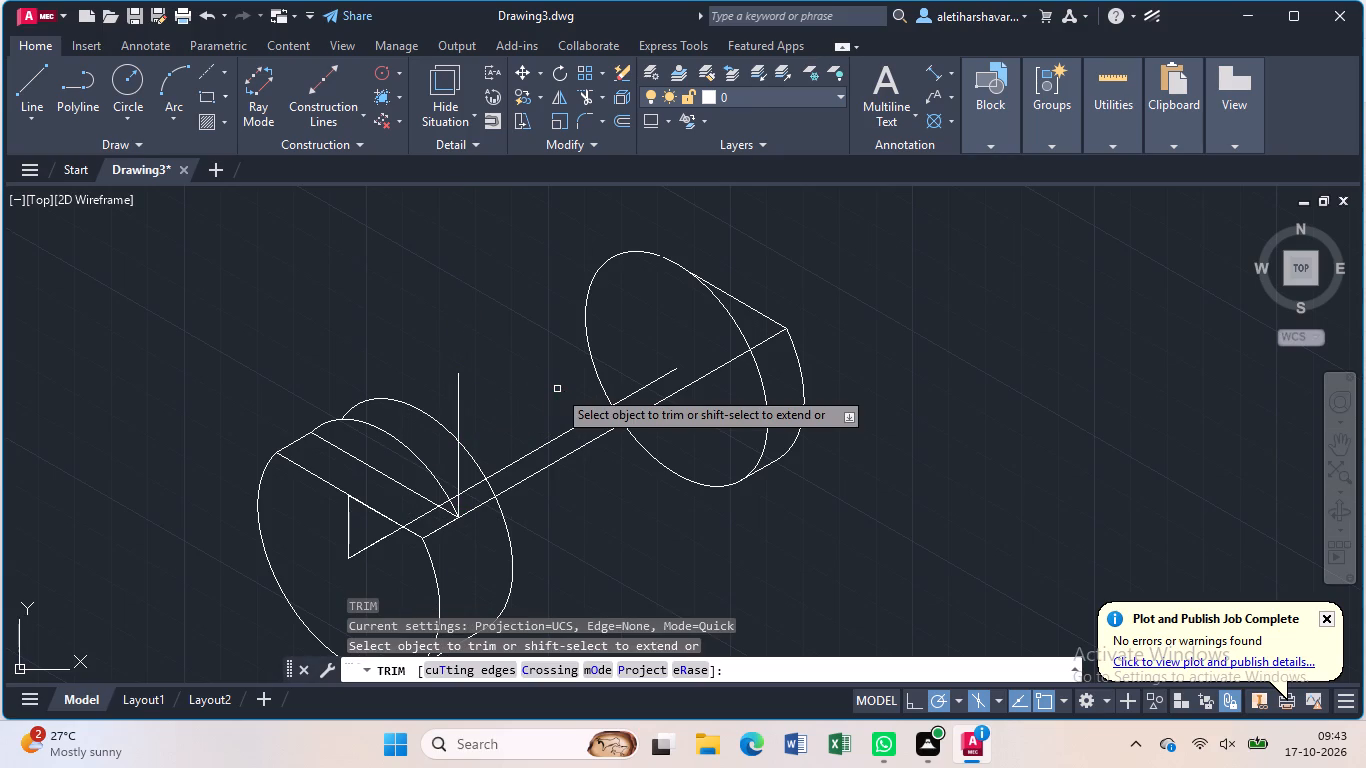
click(460, 410)
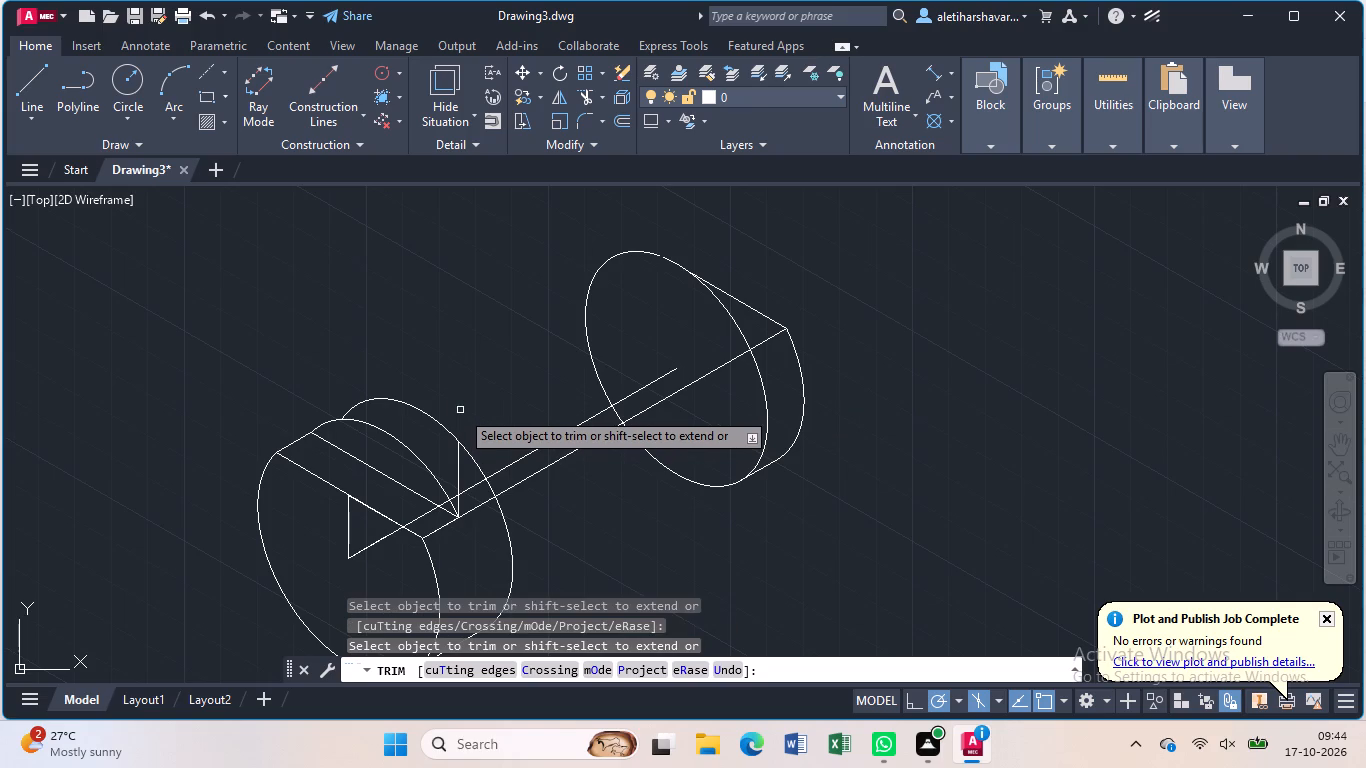
key(Escape)
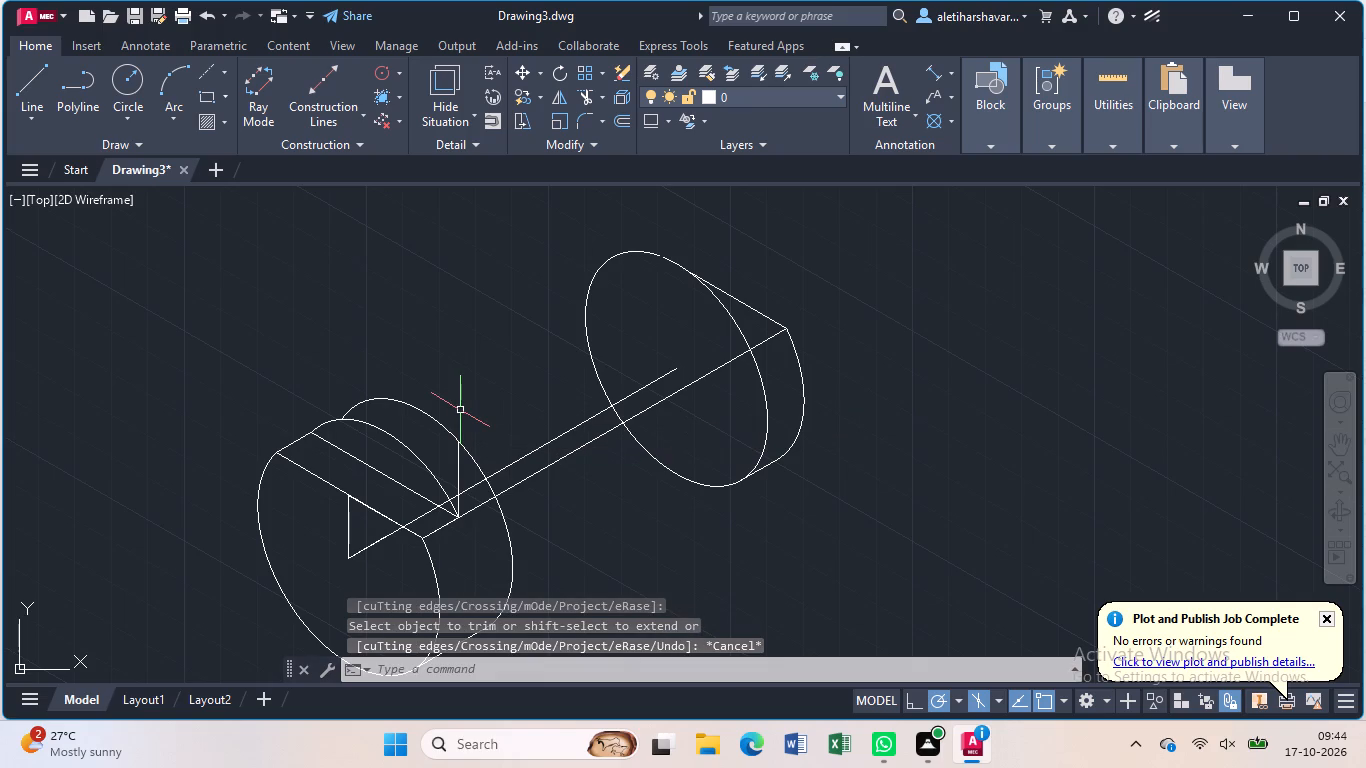
Draw a connecting line about 82 units long at 30° from the vertical line's top on the near disc past the far disc.
key(l)
key(Return)
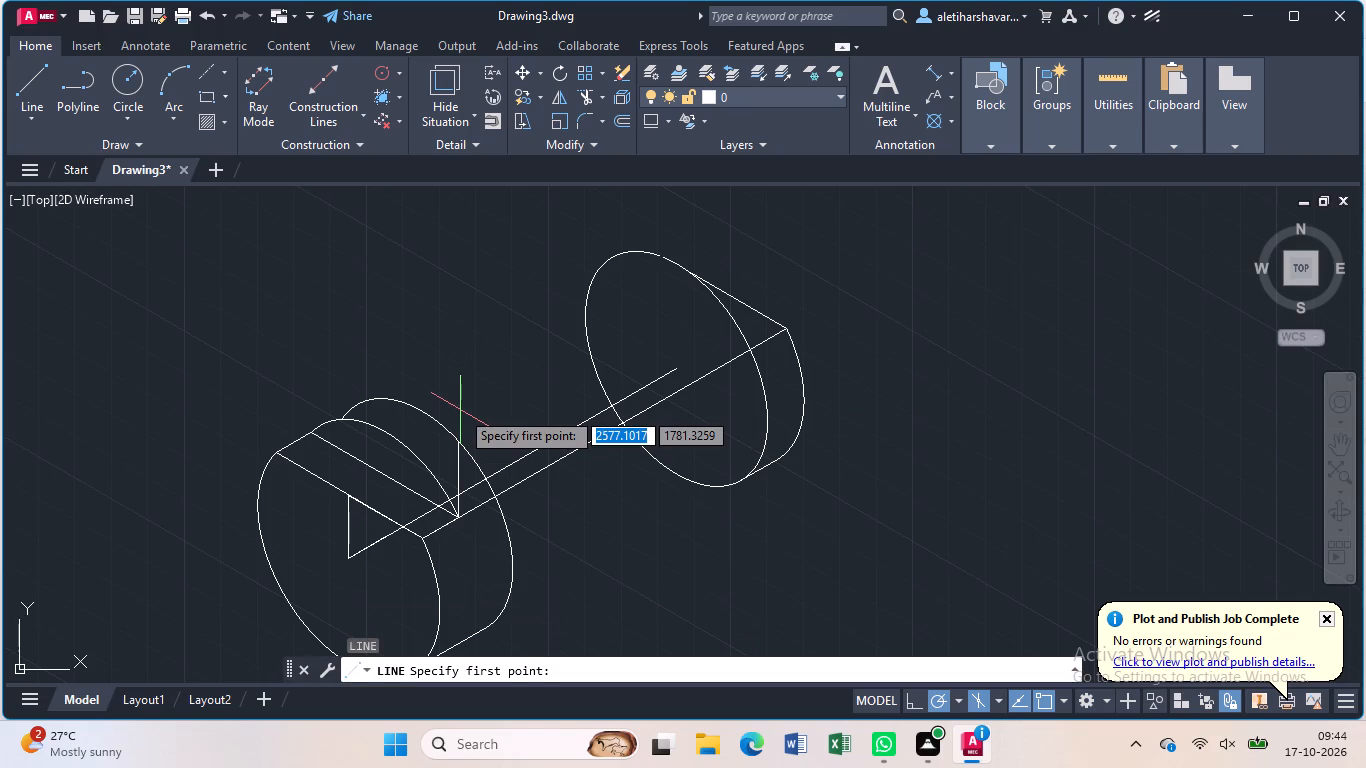
click(456, 440)
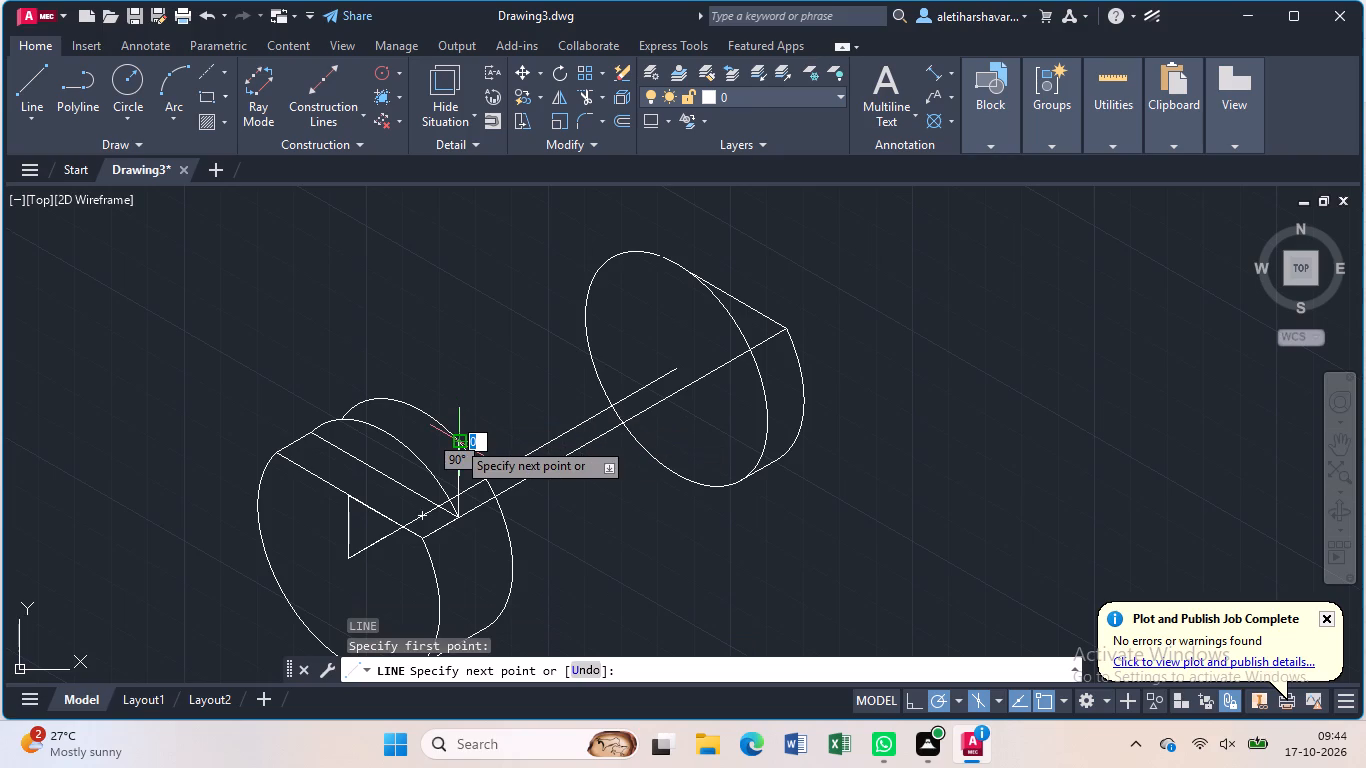
click(762, 276)
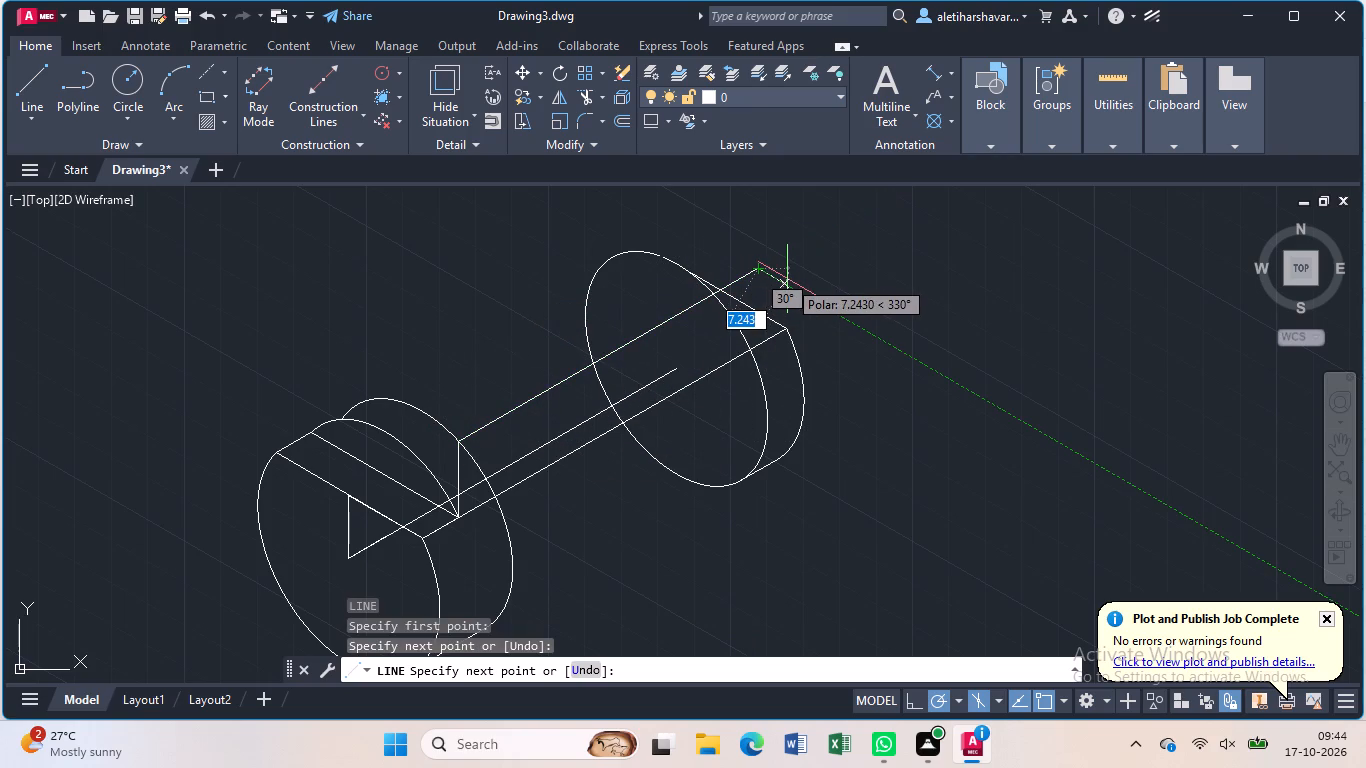
key(Escape)
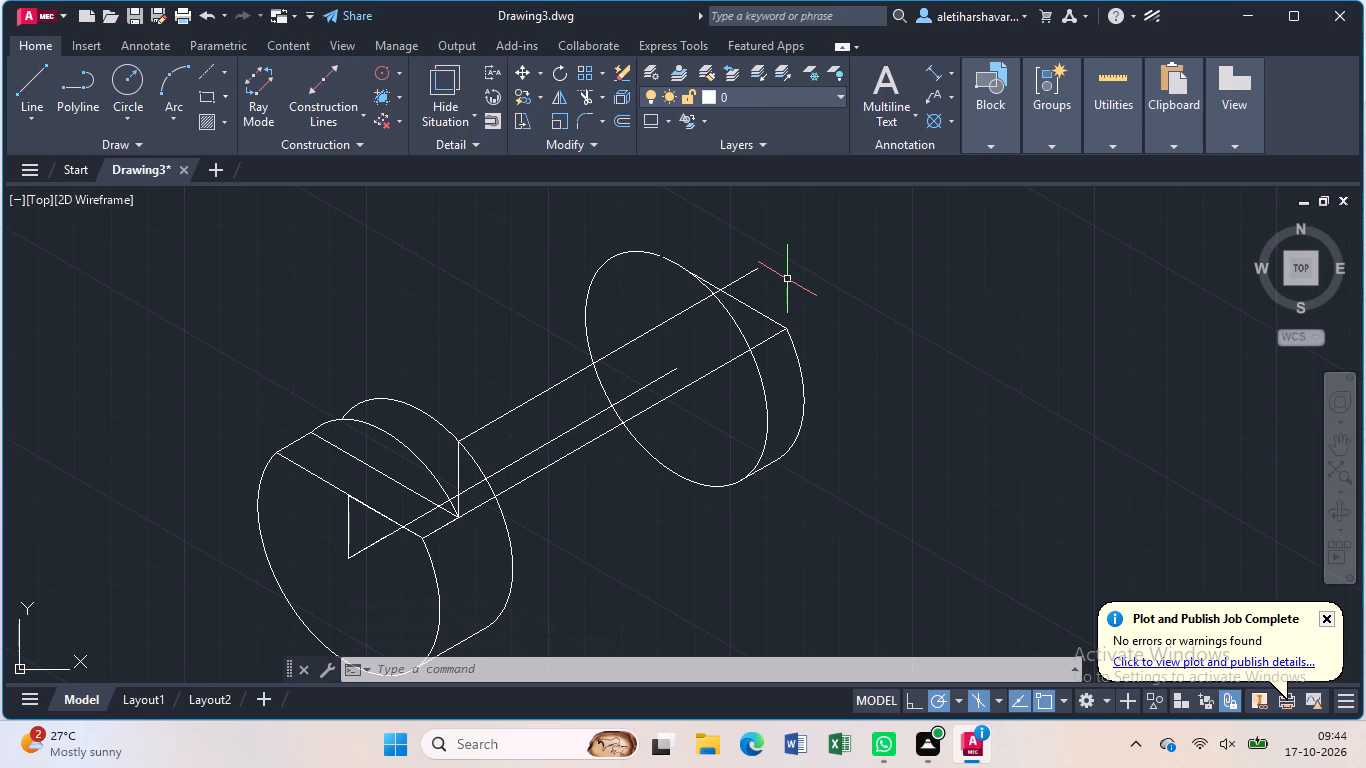
key(Escape)
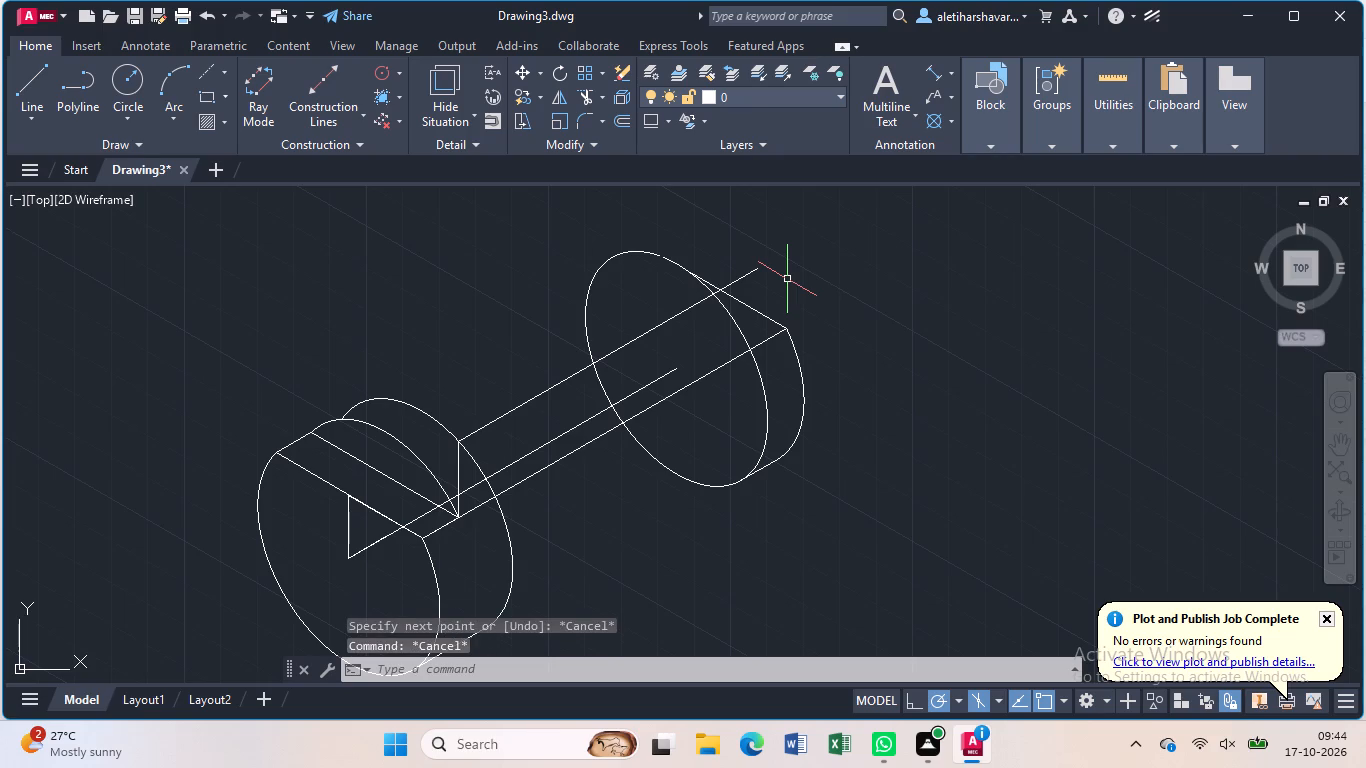
Trim away the vertical line standing on the near disc's middle-arc corner, both above and below the centre axis line.
text(tr)
key(Return)
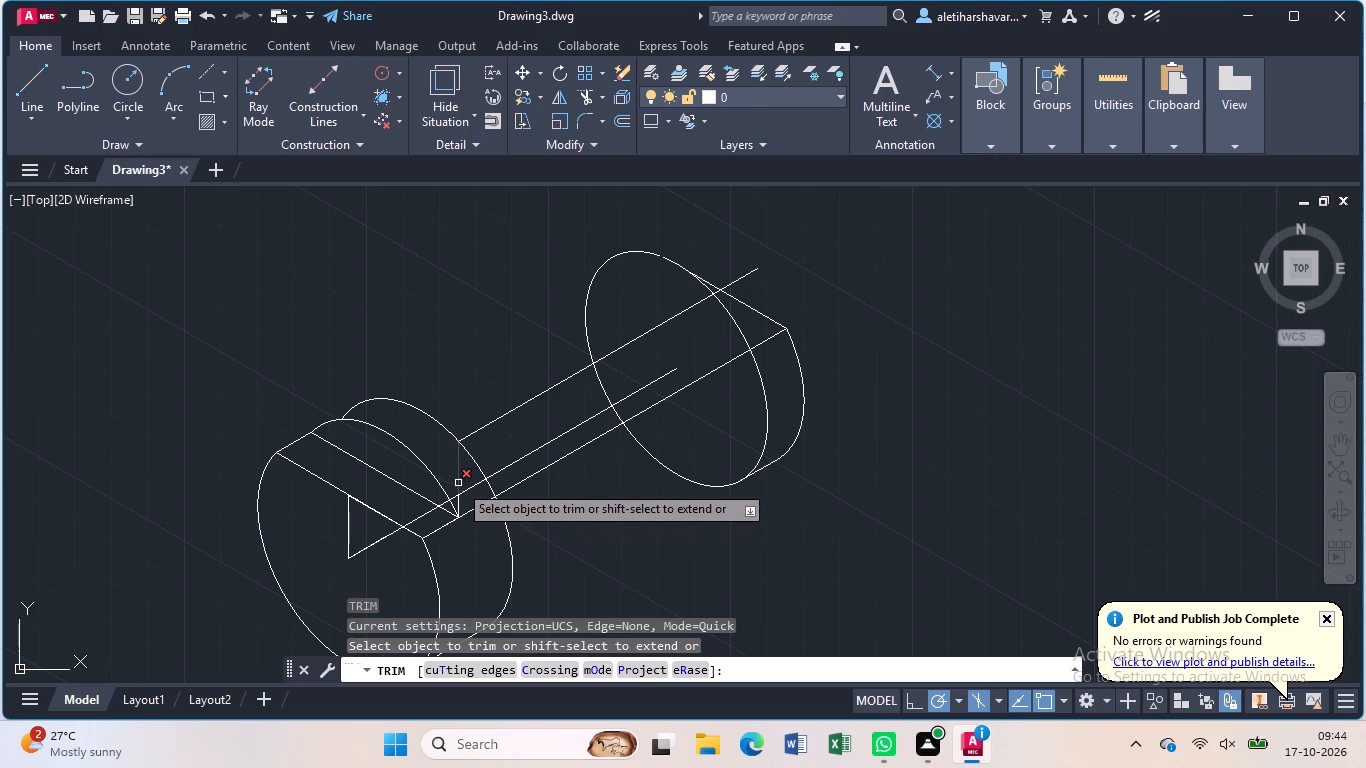
click(458, 483)
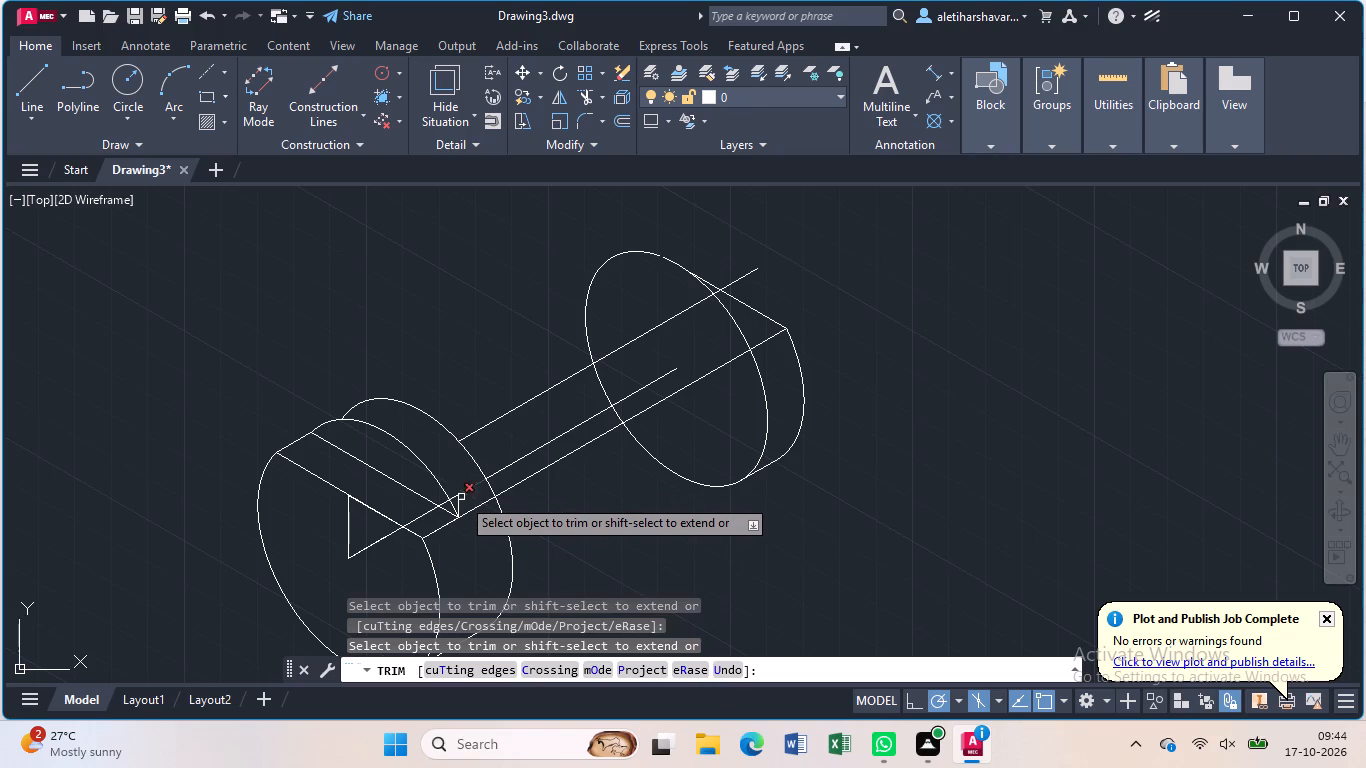
click(461, 502)
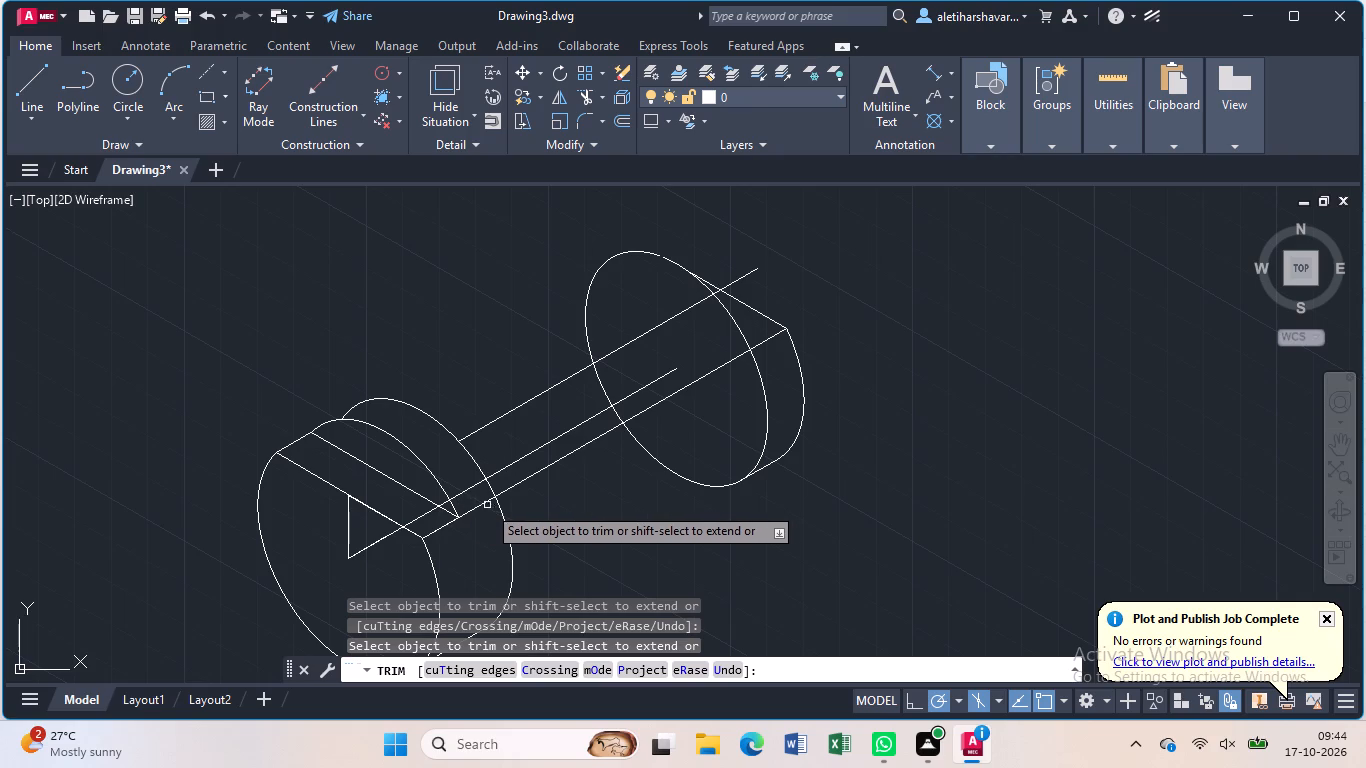
Trim away the lower connecting line from the near disc's middle-arc corner to the far side of the far disc's front isocircle.
click(530, 478)
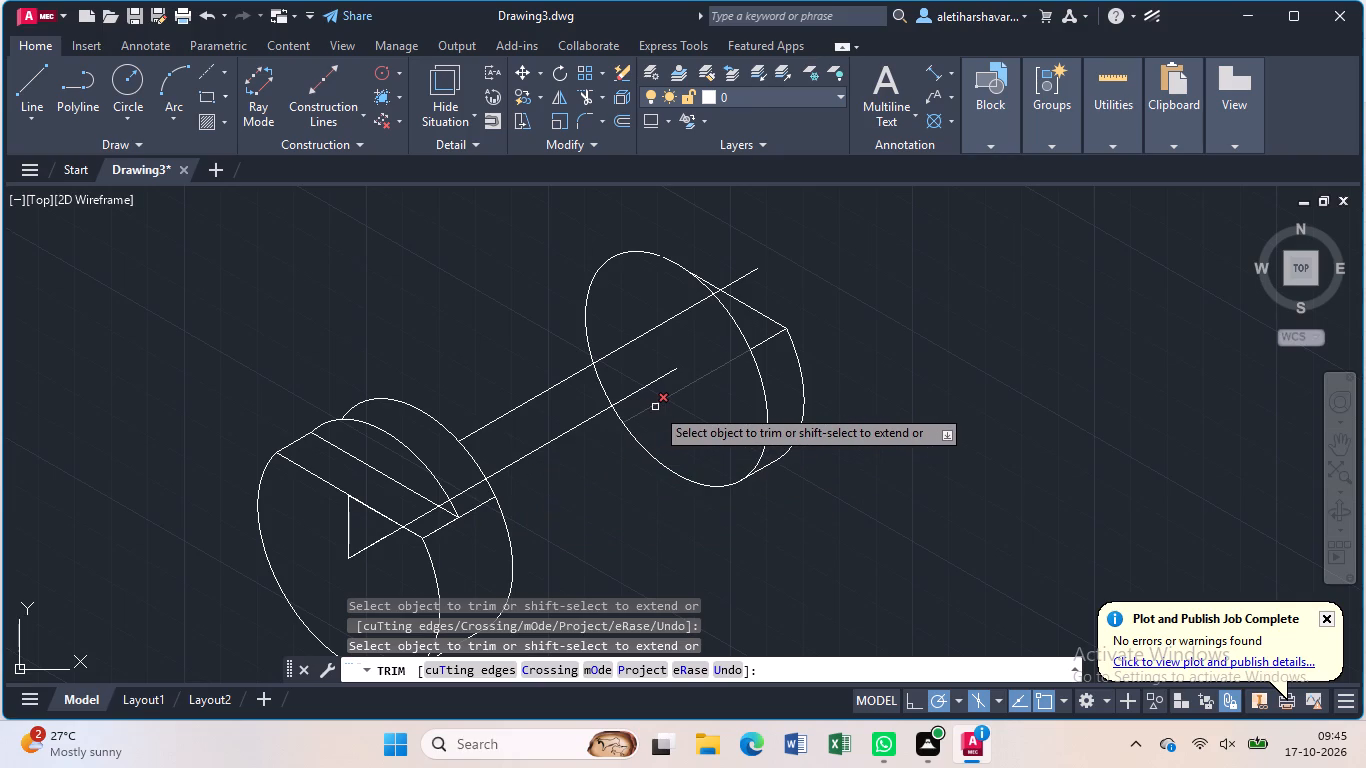
click(655, 407)
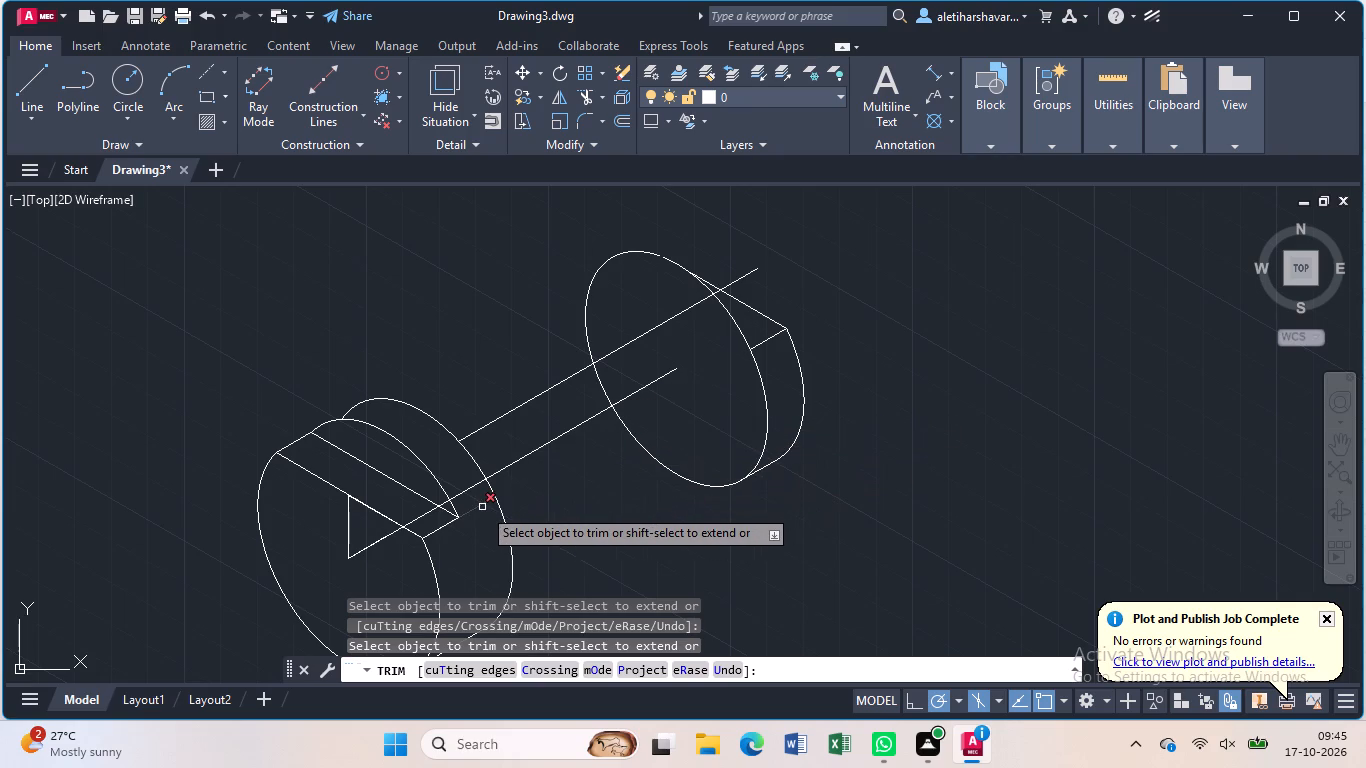
click(482, 507)
key(Escape)
Draw a 10-unit line from the far disc's front isocircle centre along the axis toward the near disc, continuing vertically downward below the disc.
key(l)
key(Return)
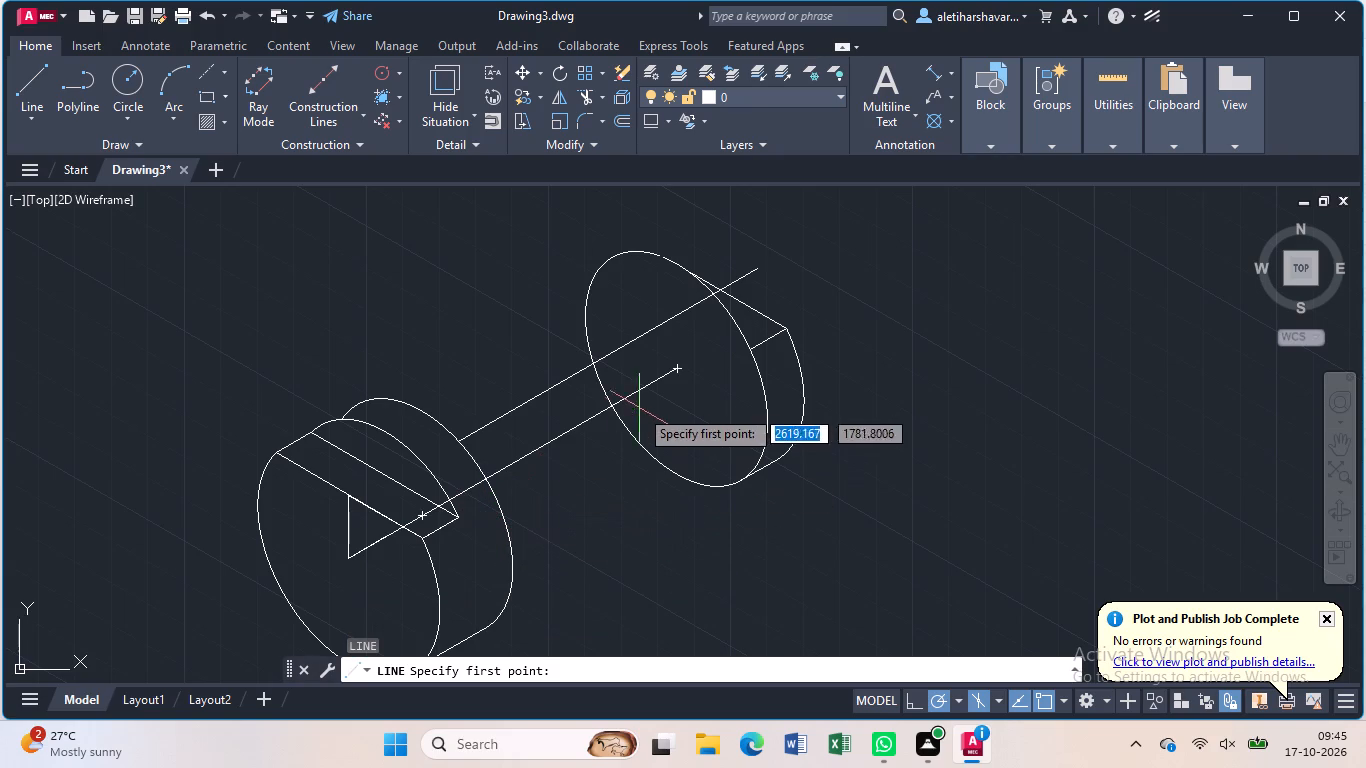
click(674, 365)
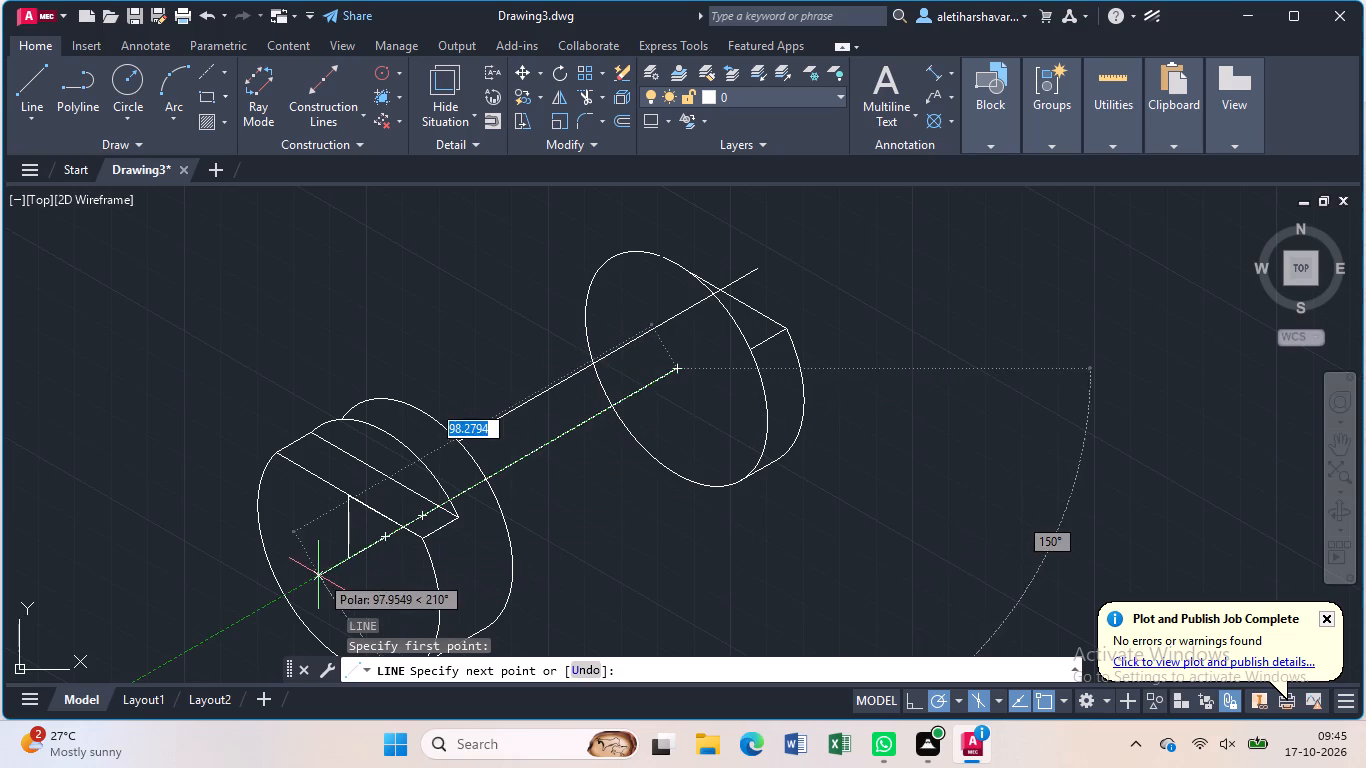
key(1)
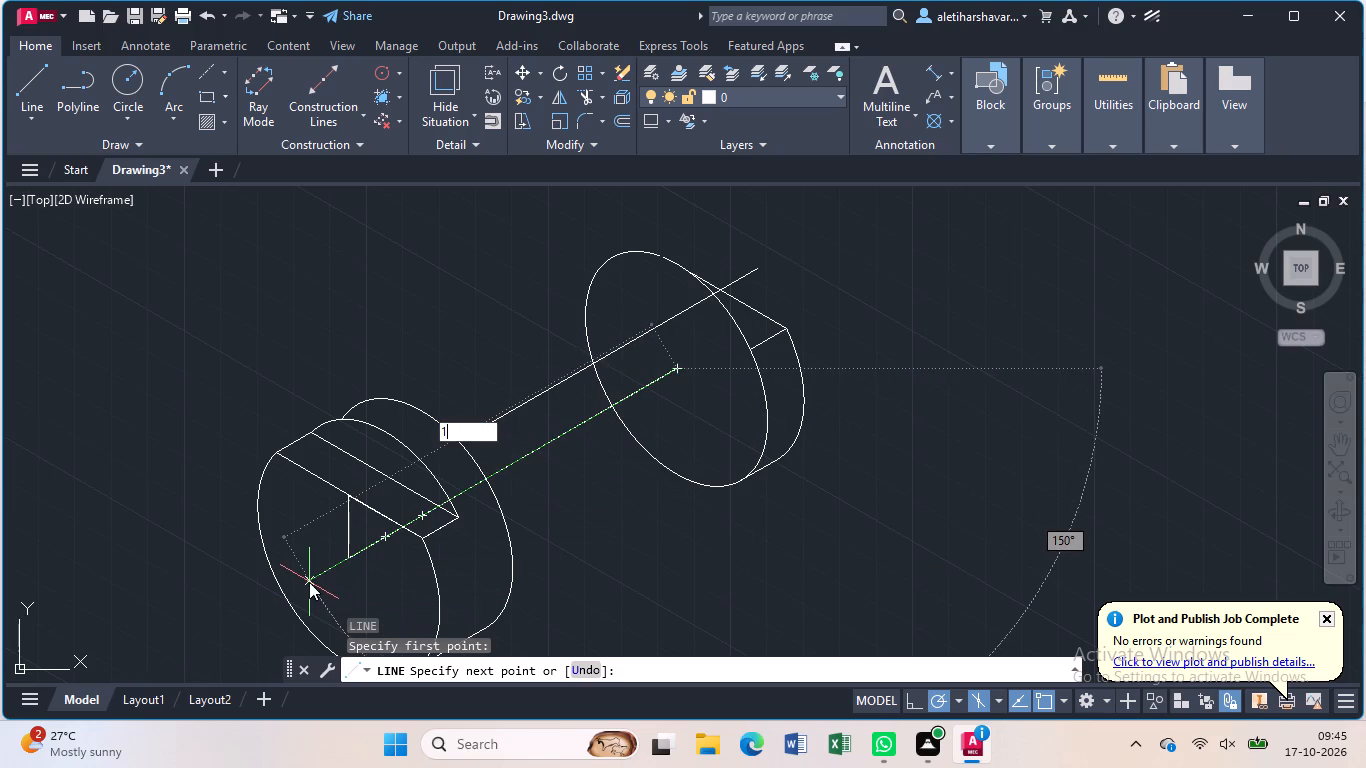
key(0)
key(Return)
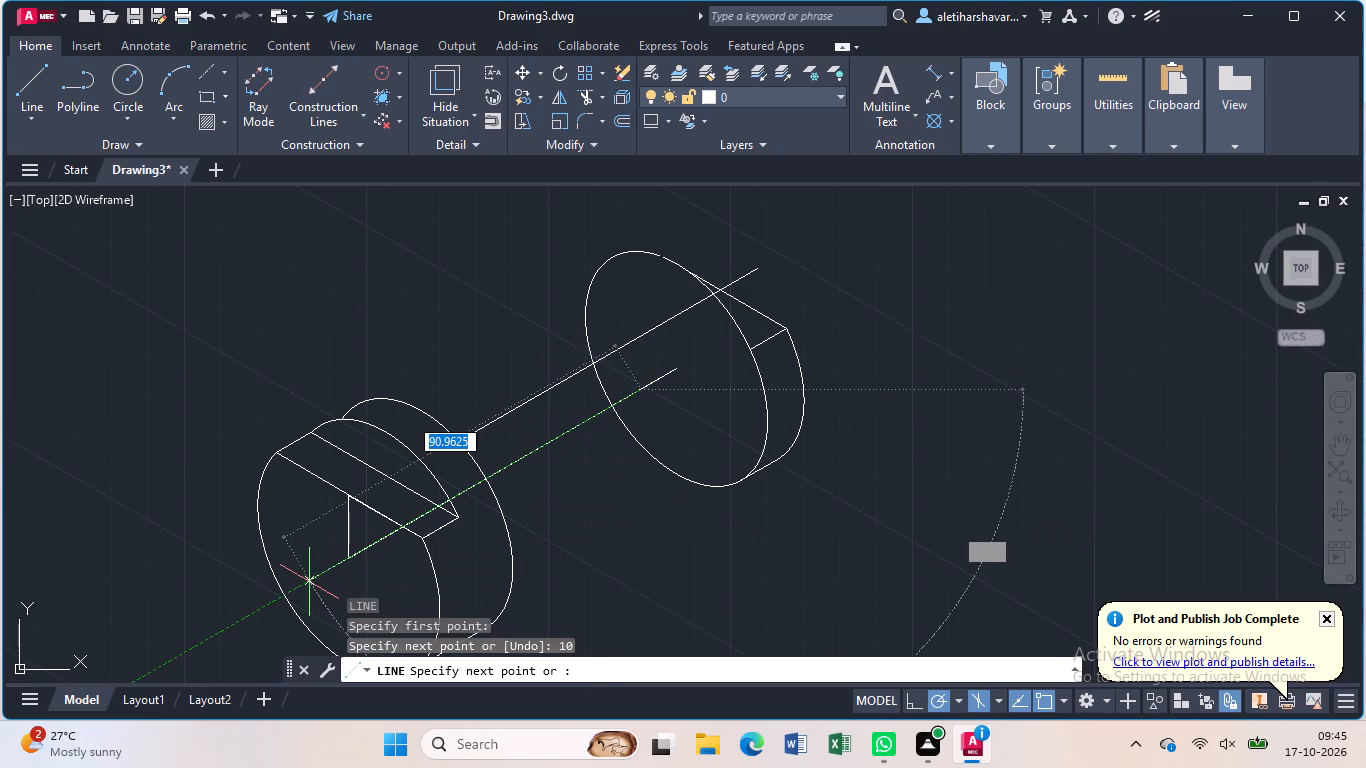
click(649, 542)
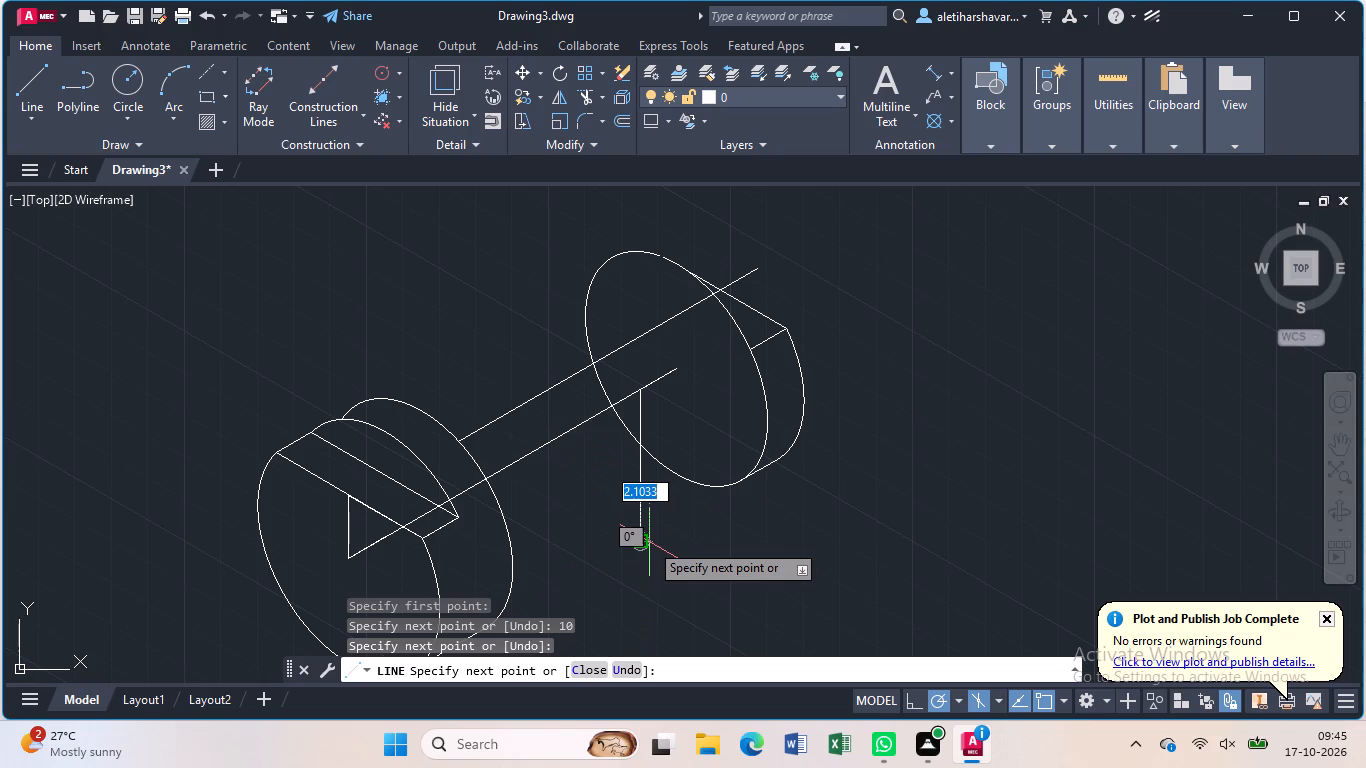
key(Escape)
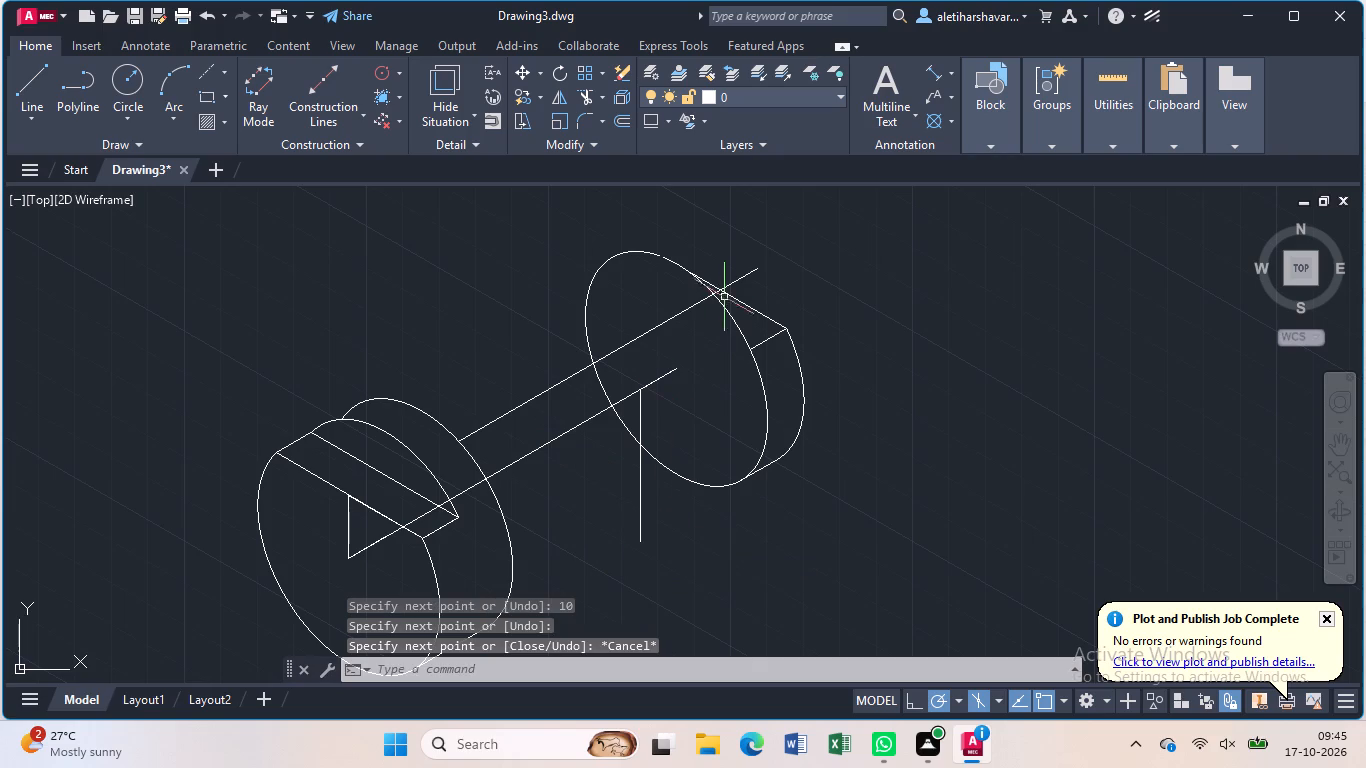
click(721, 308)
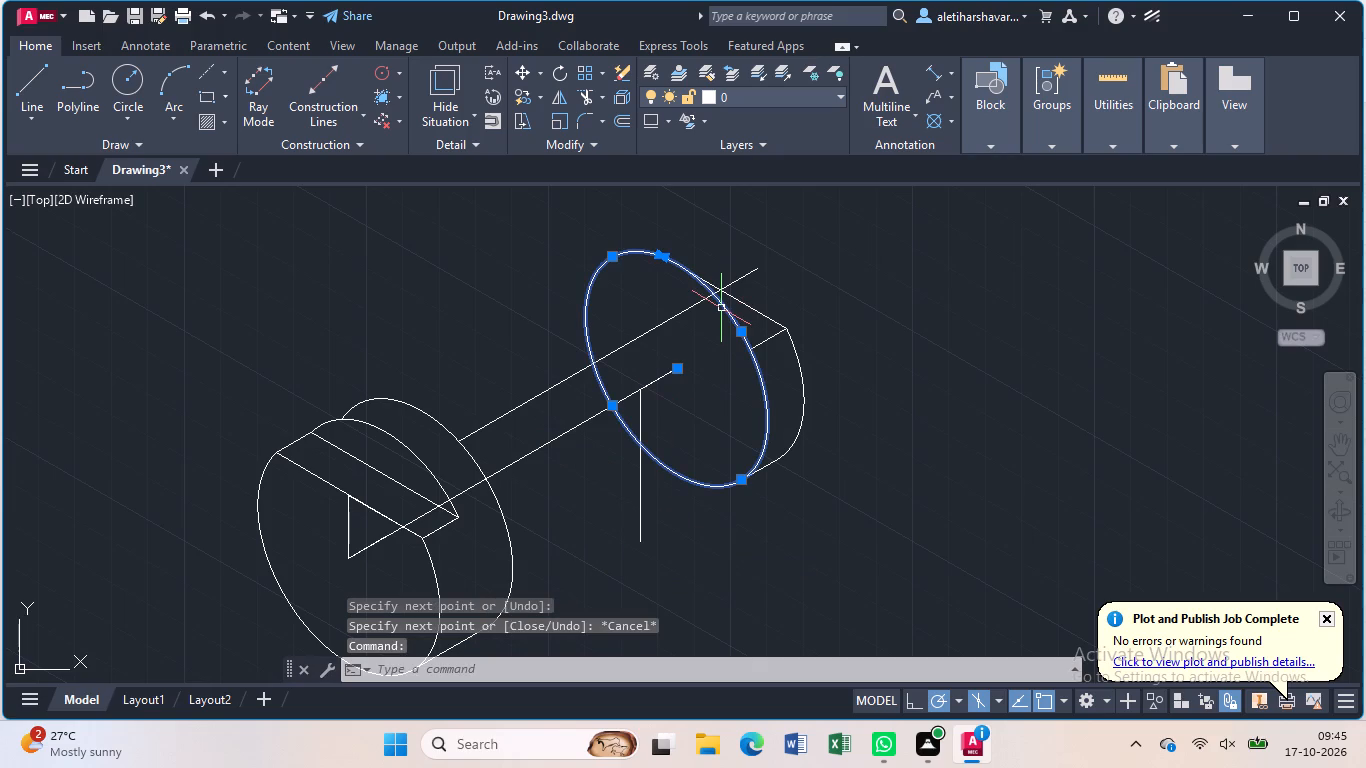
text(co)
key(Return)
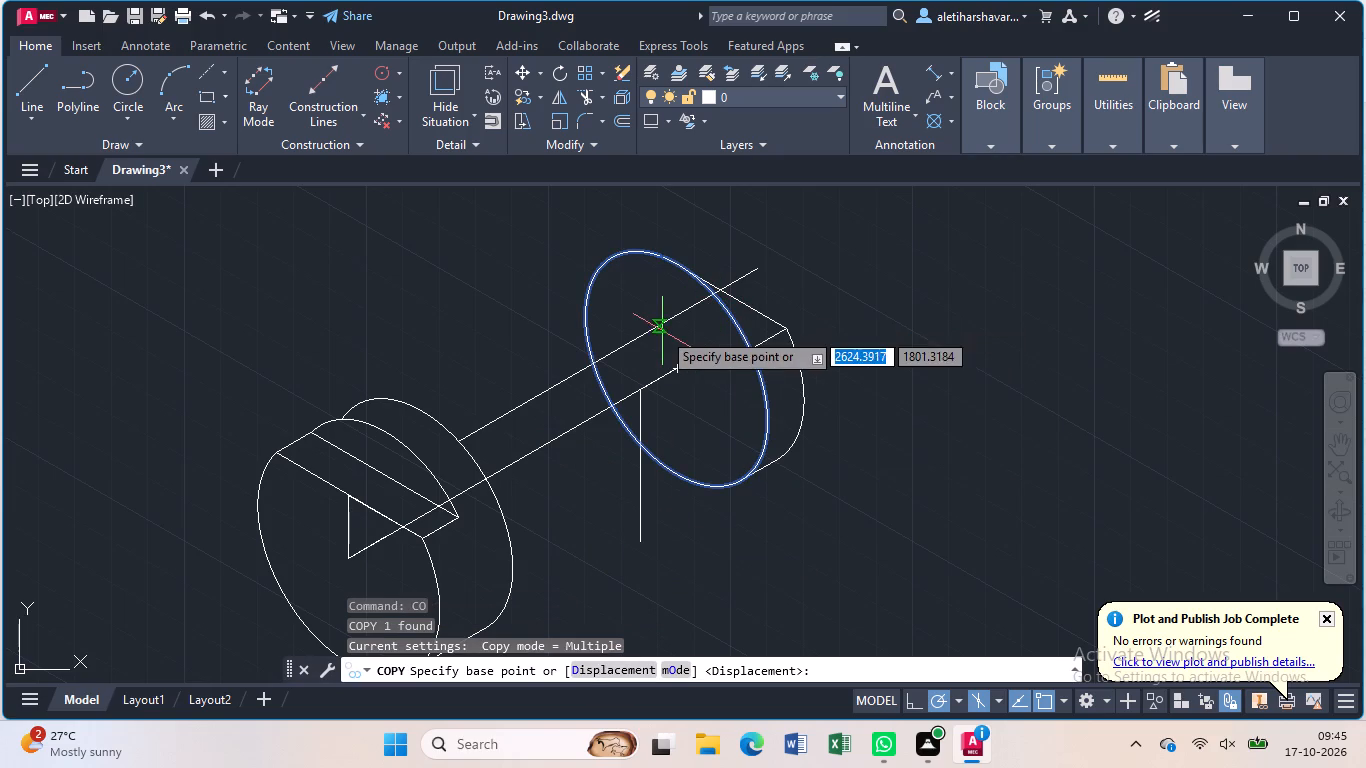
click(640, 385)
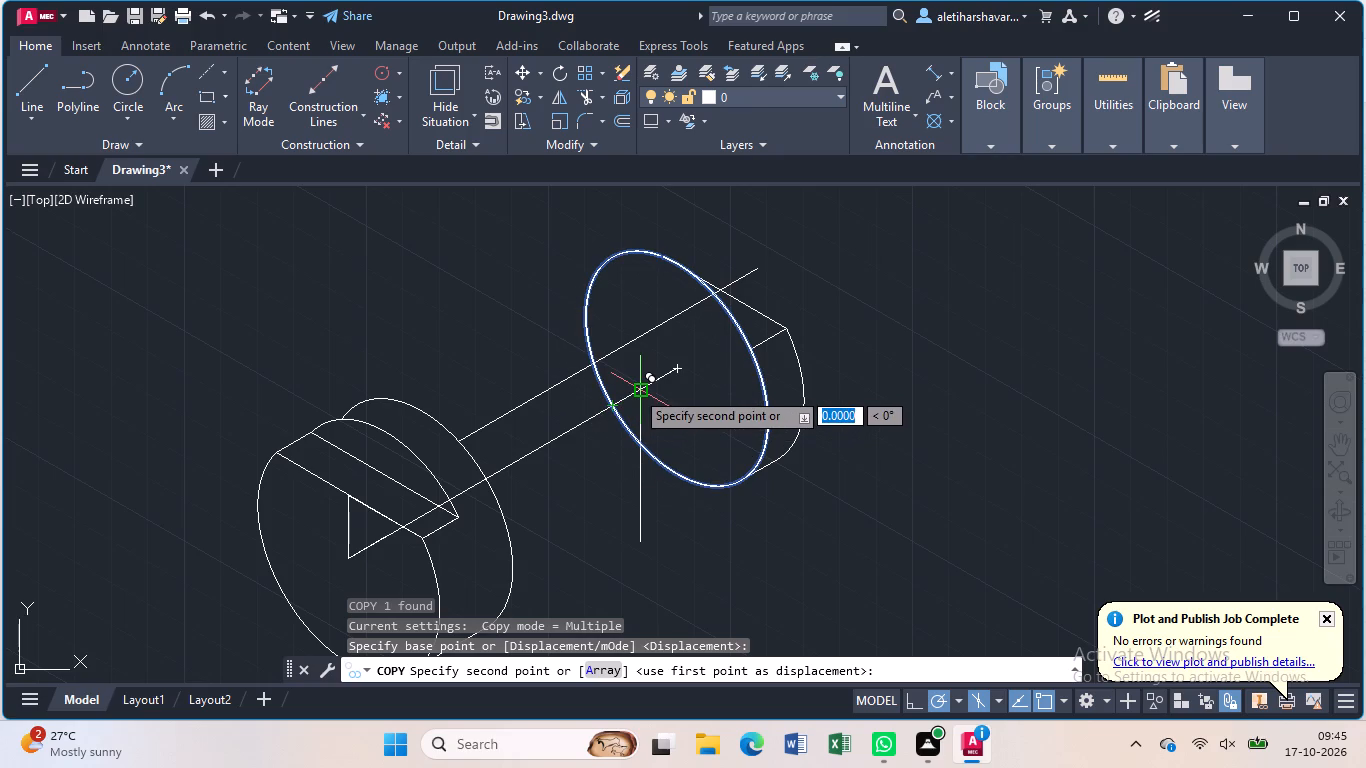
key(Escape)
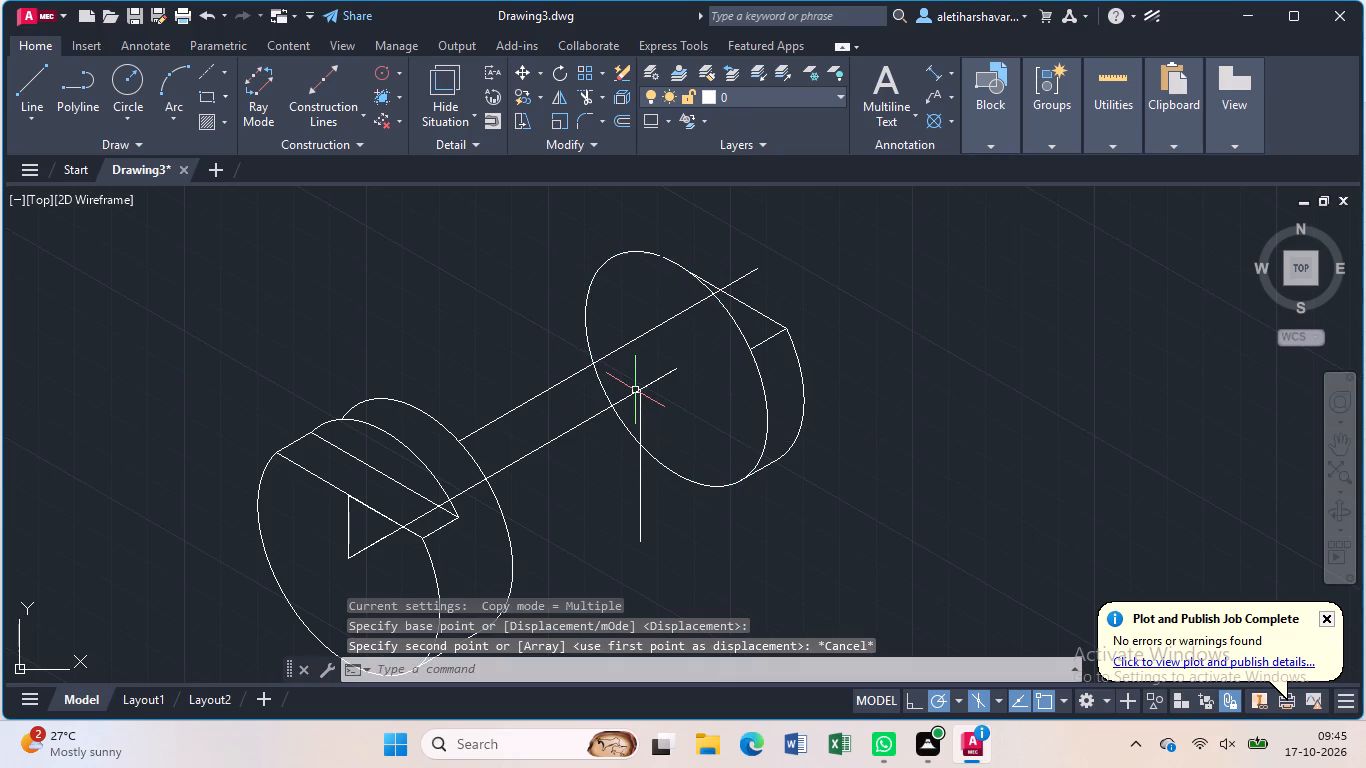
Copy the far disc's front isocircle from its centre to the end of the 10-unit line, toward the near disc.
text(co)
key(Return)
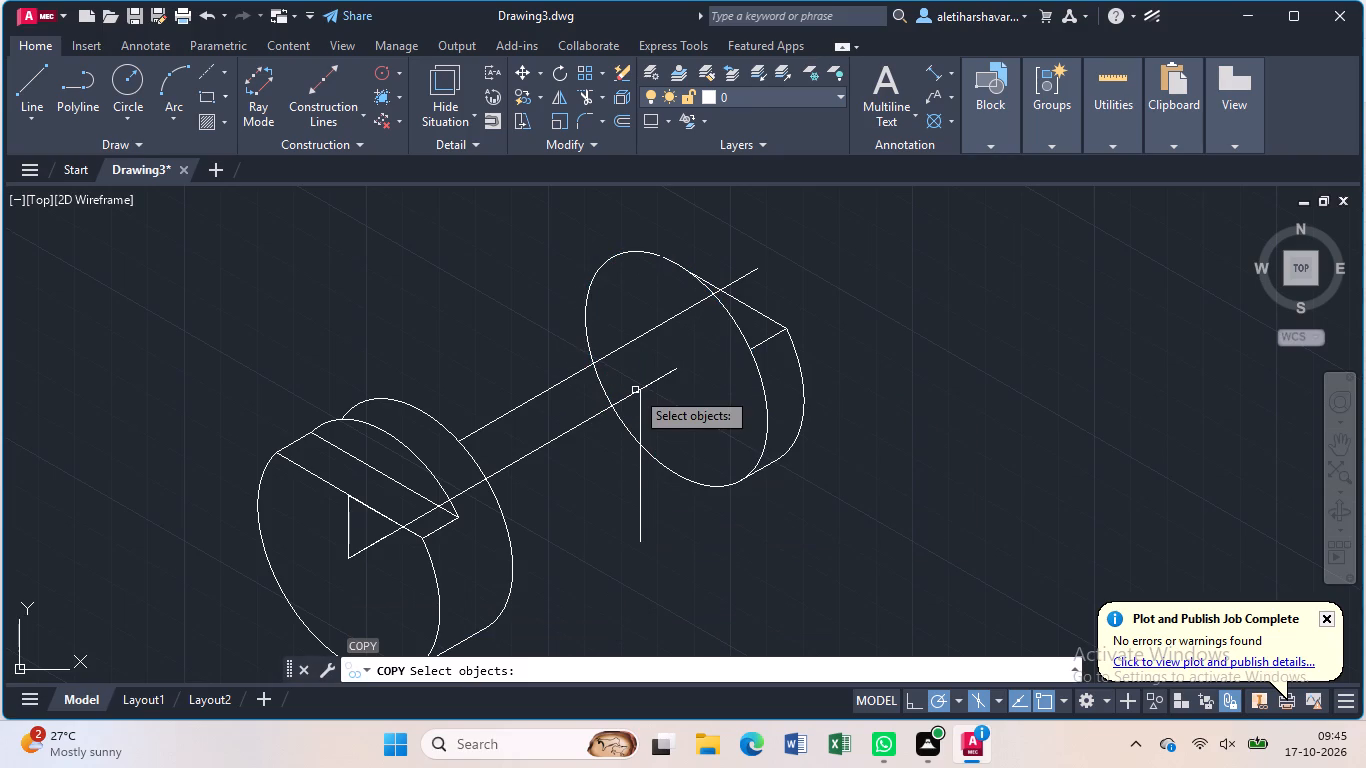
click(744, 334)
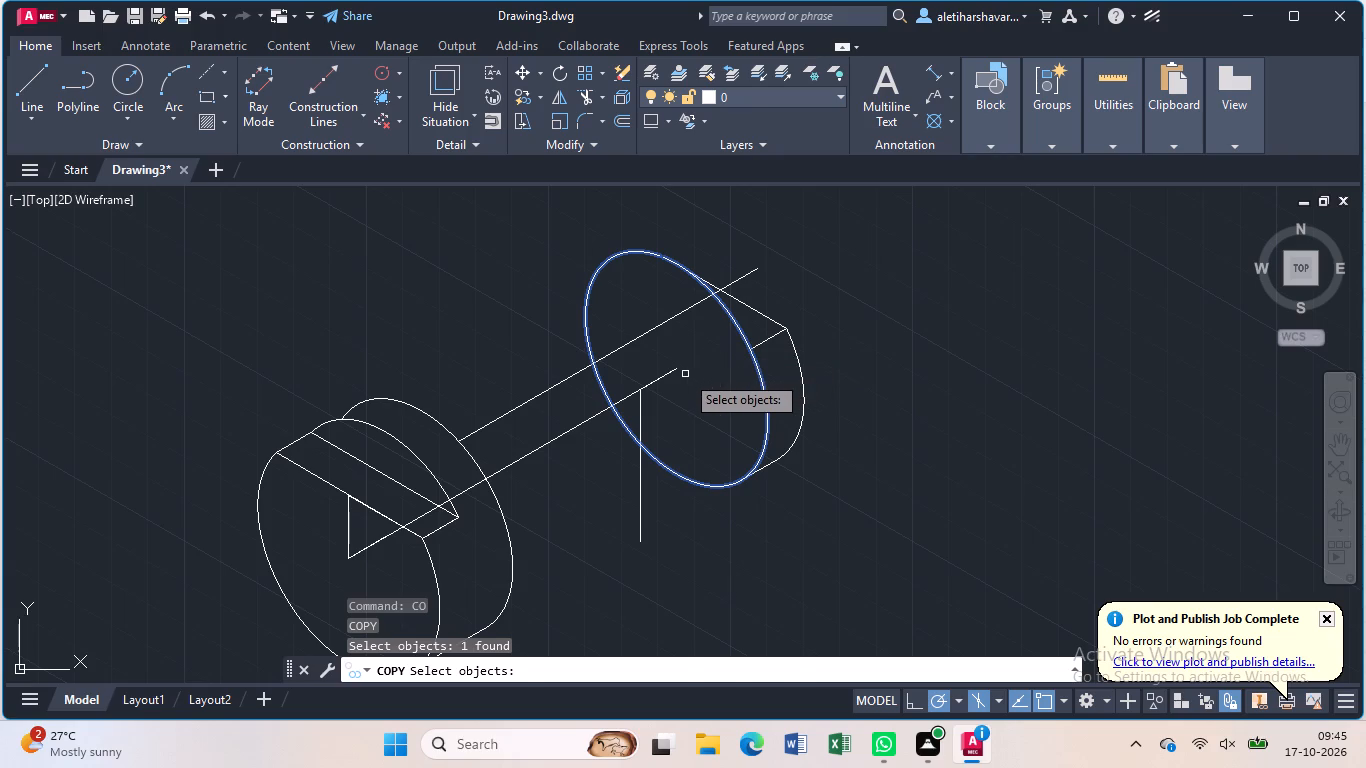
key(Return)
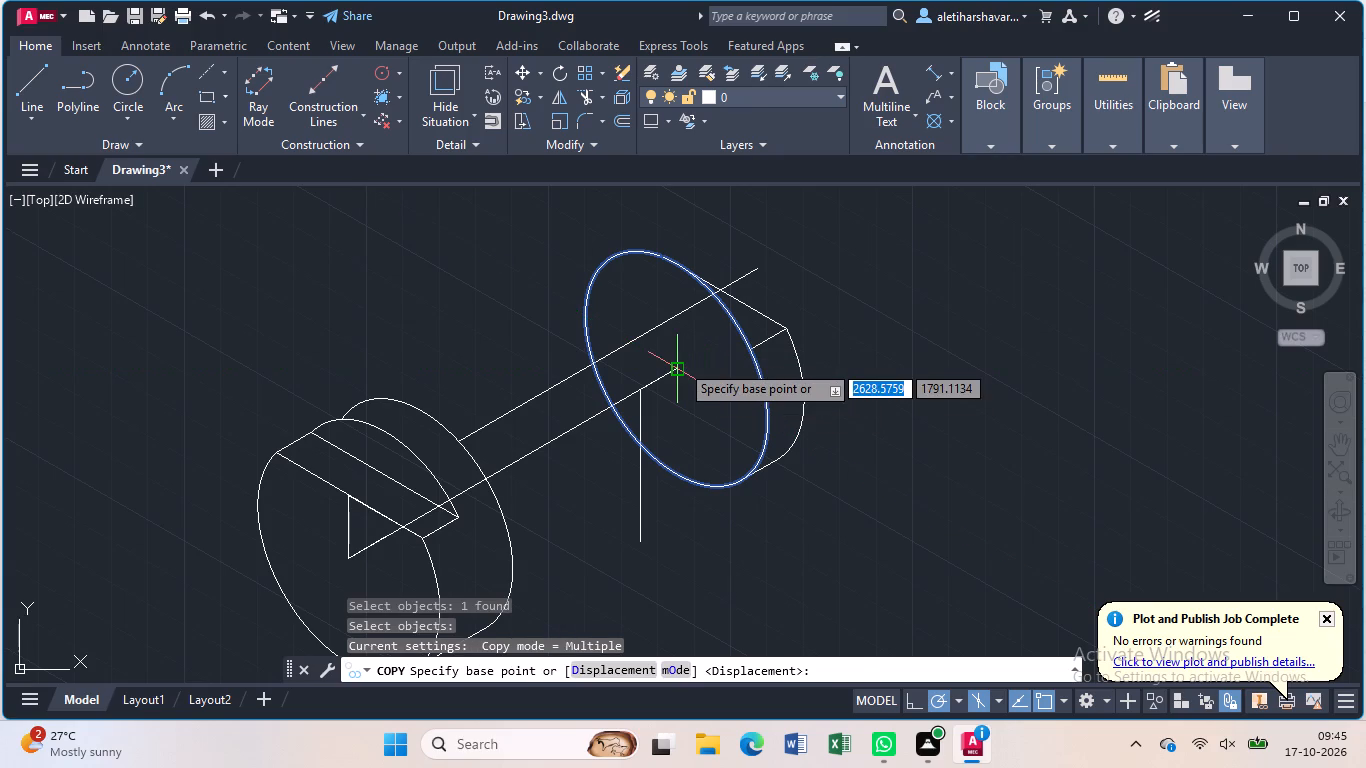
click(680, 363)
click(635, 386)
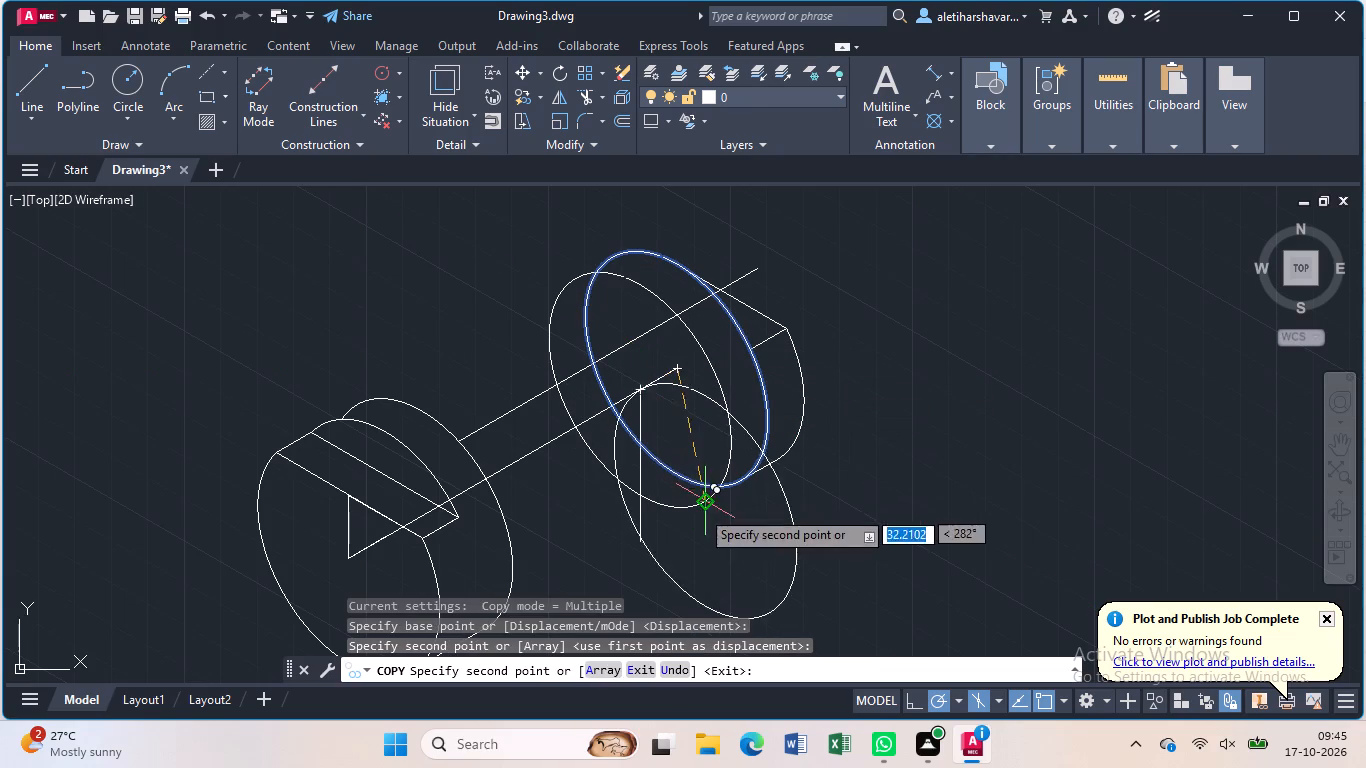
key(Escape)
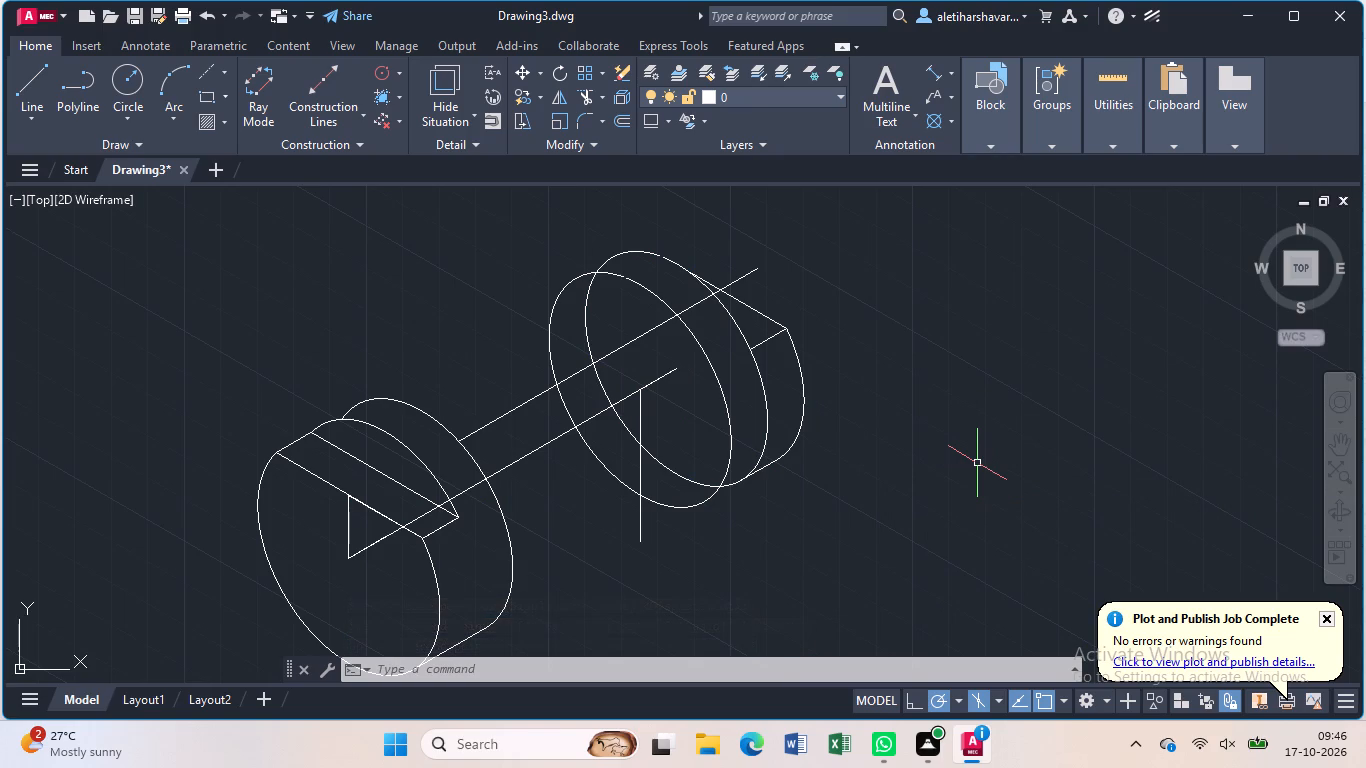
key(Escape)
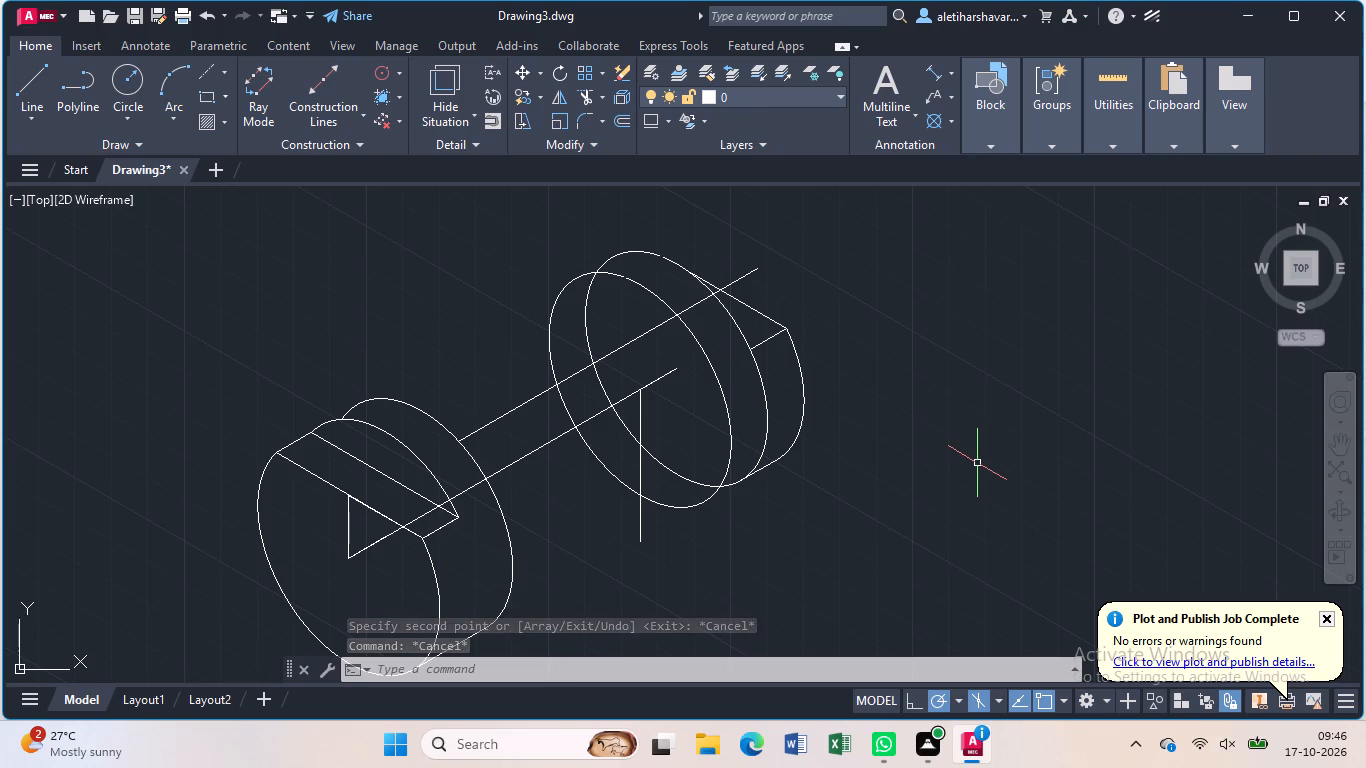
Extend the far disc's lower tangent edge to meet the copied isocircle.
text(ex)
key(Return)
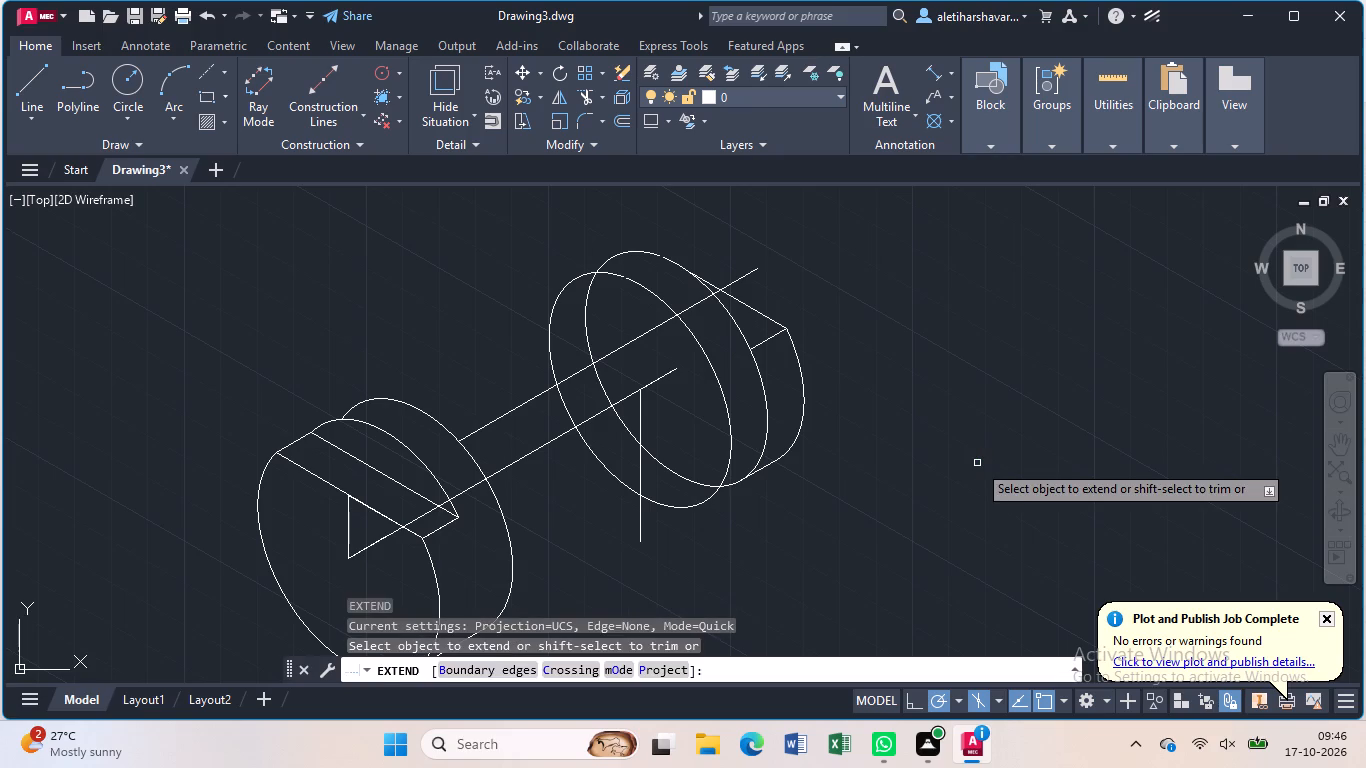
click(754, 475)
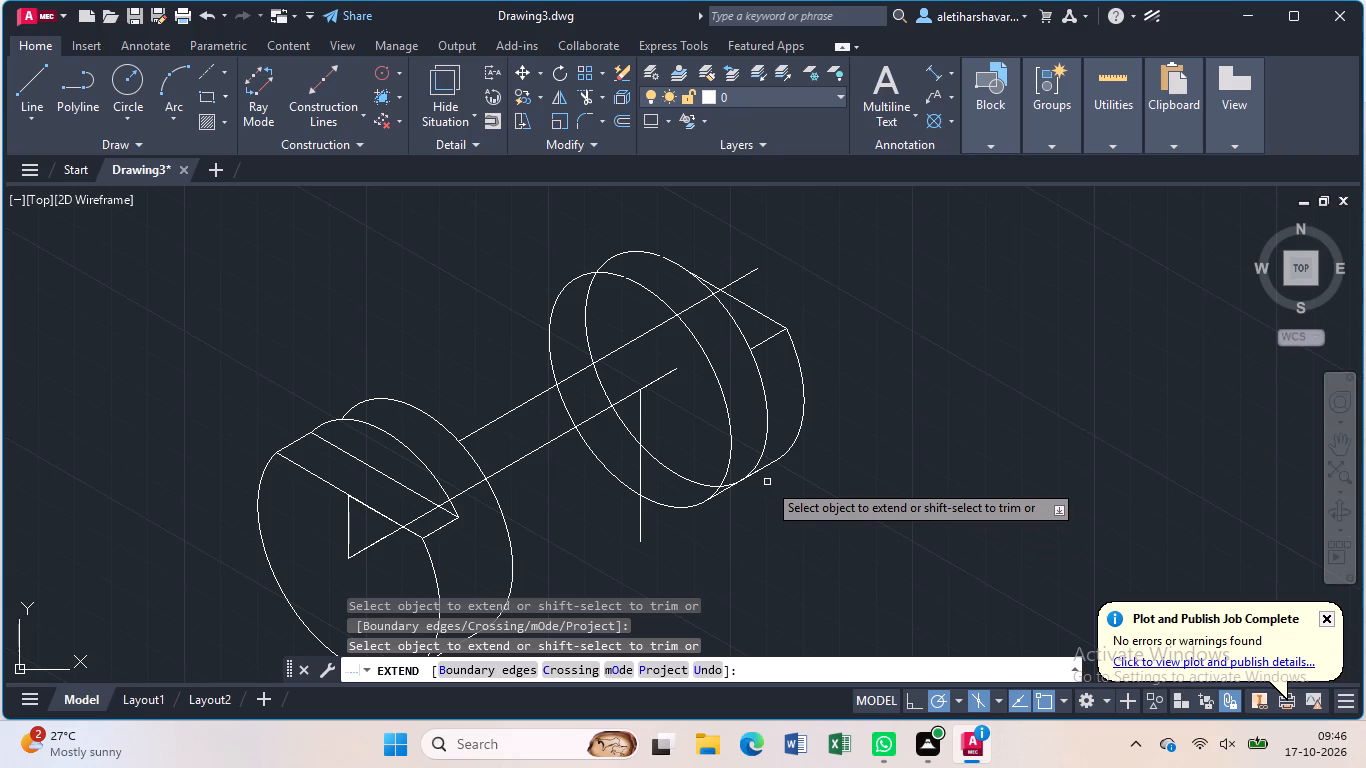
Trim the far disc's original isocircle below the flat-edge corner, and the copied isocircle from the upper connecting line to the vertical line.
shift+click(766, 432)
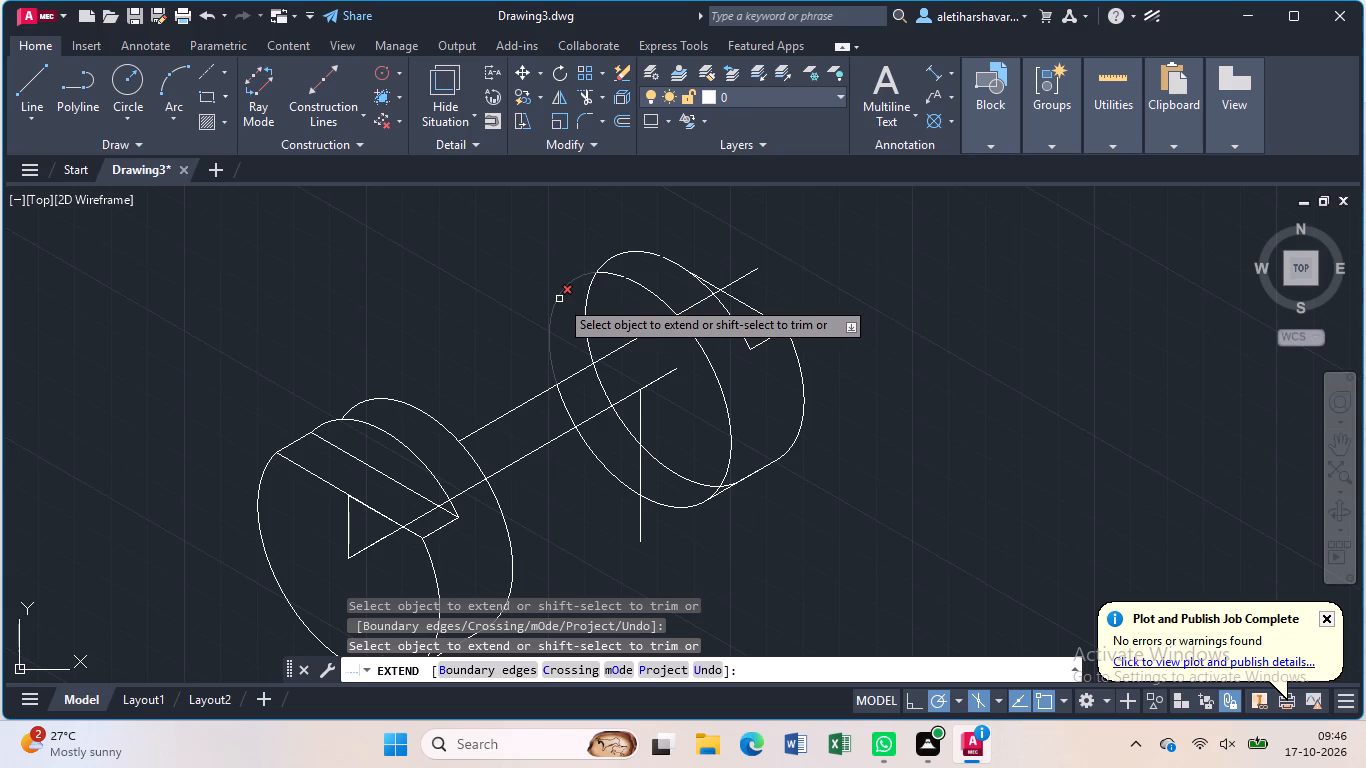
shift+click(572, 417)
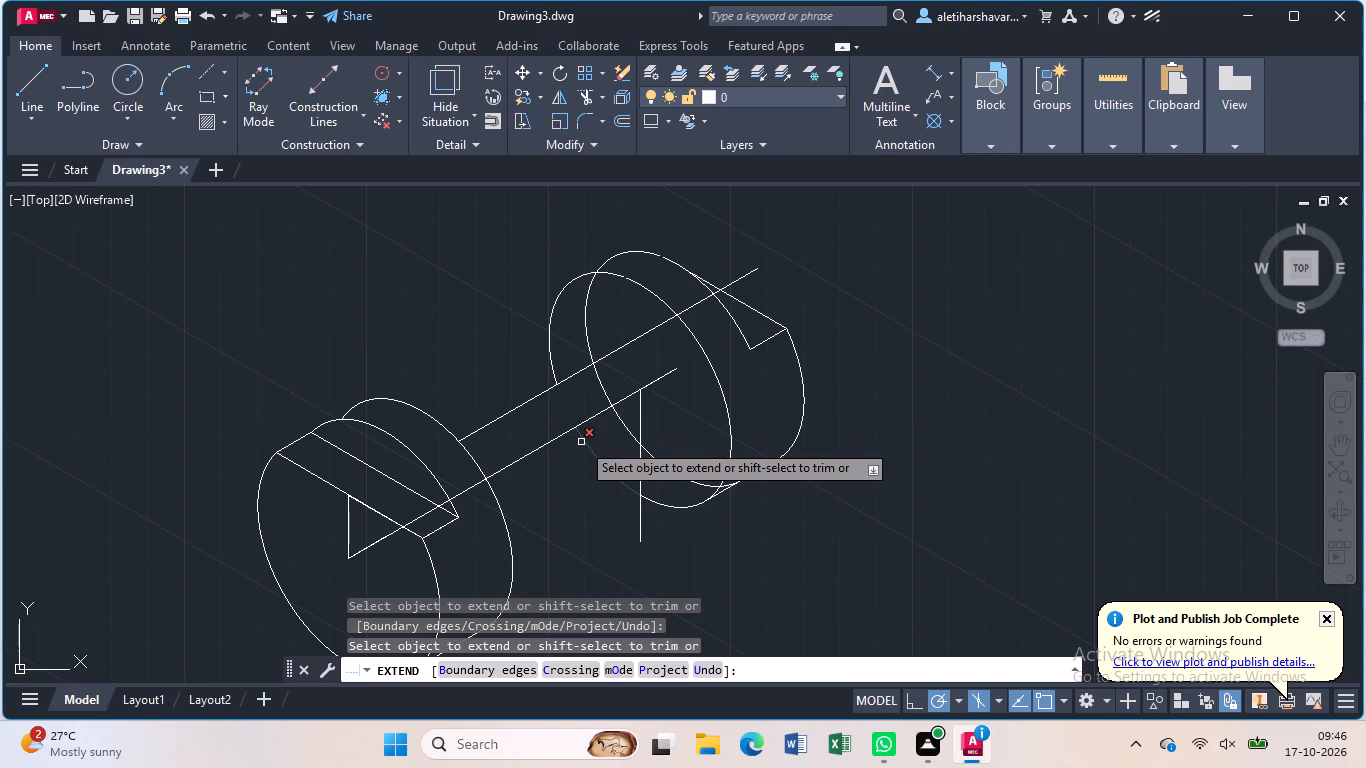
shift+click(581, 442)
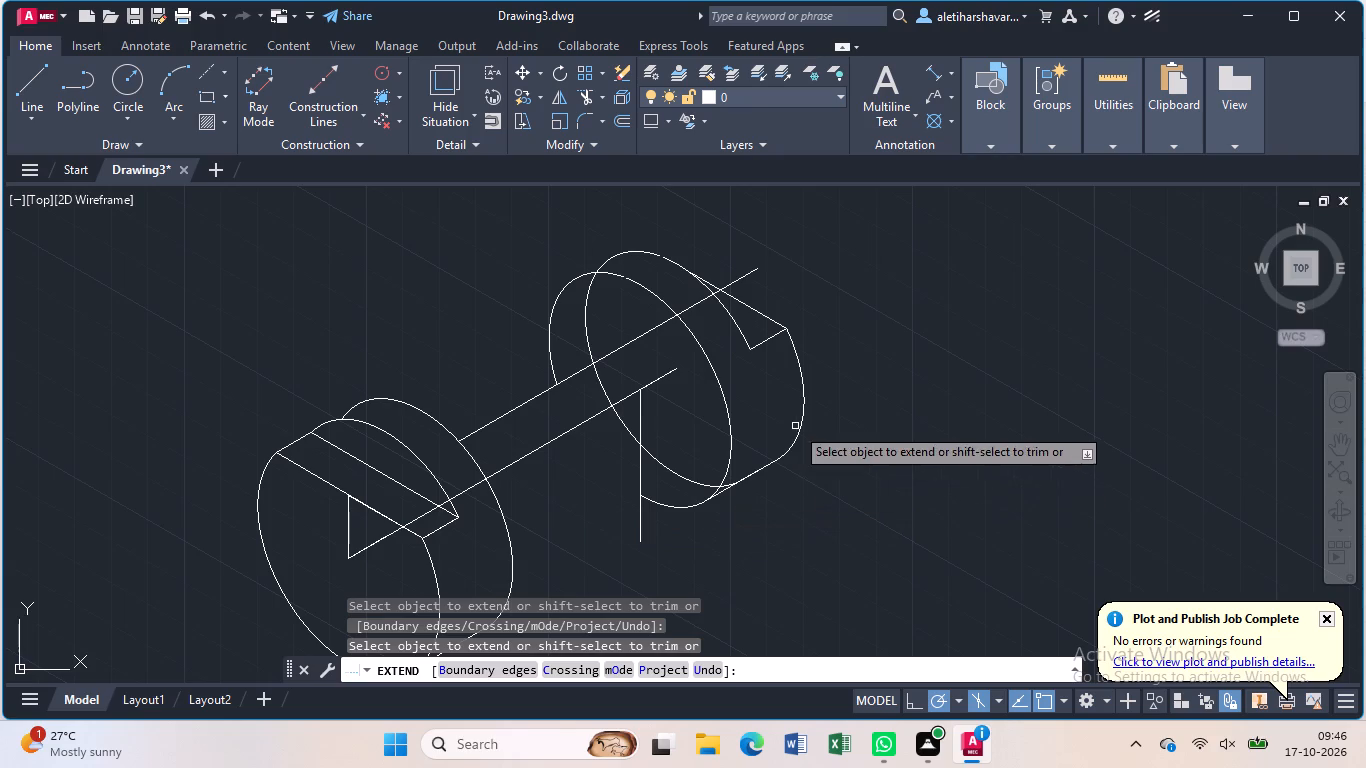
Trim the upper connecting line's far end back to where it meets the copied isocircle.
shift+click(749, 273)
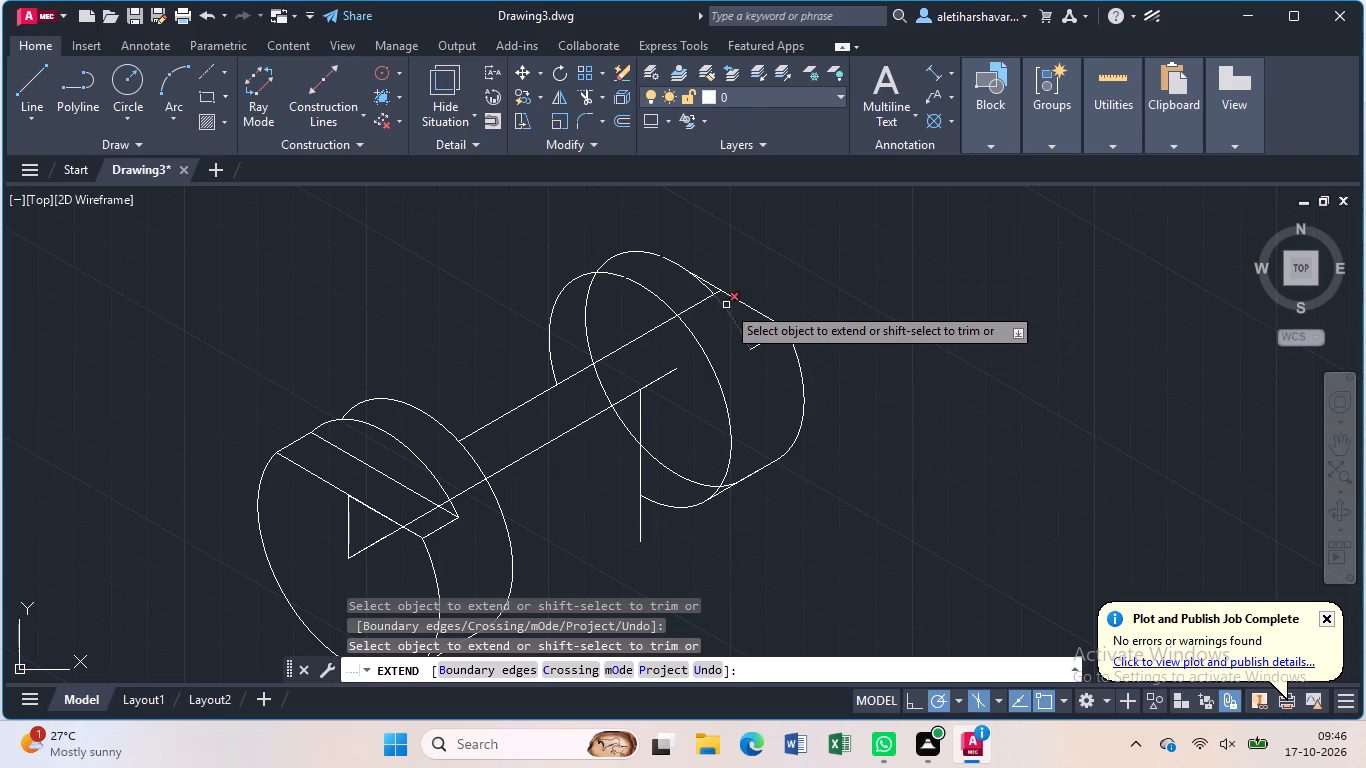
shift+click(721, 293)
shift+click(686, 312)
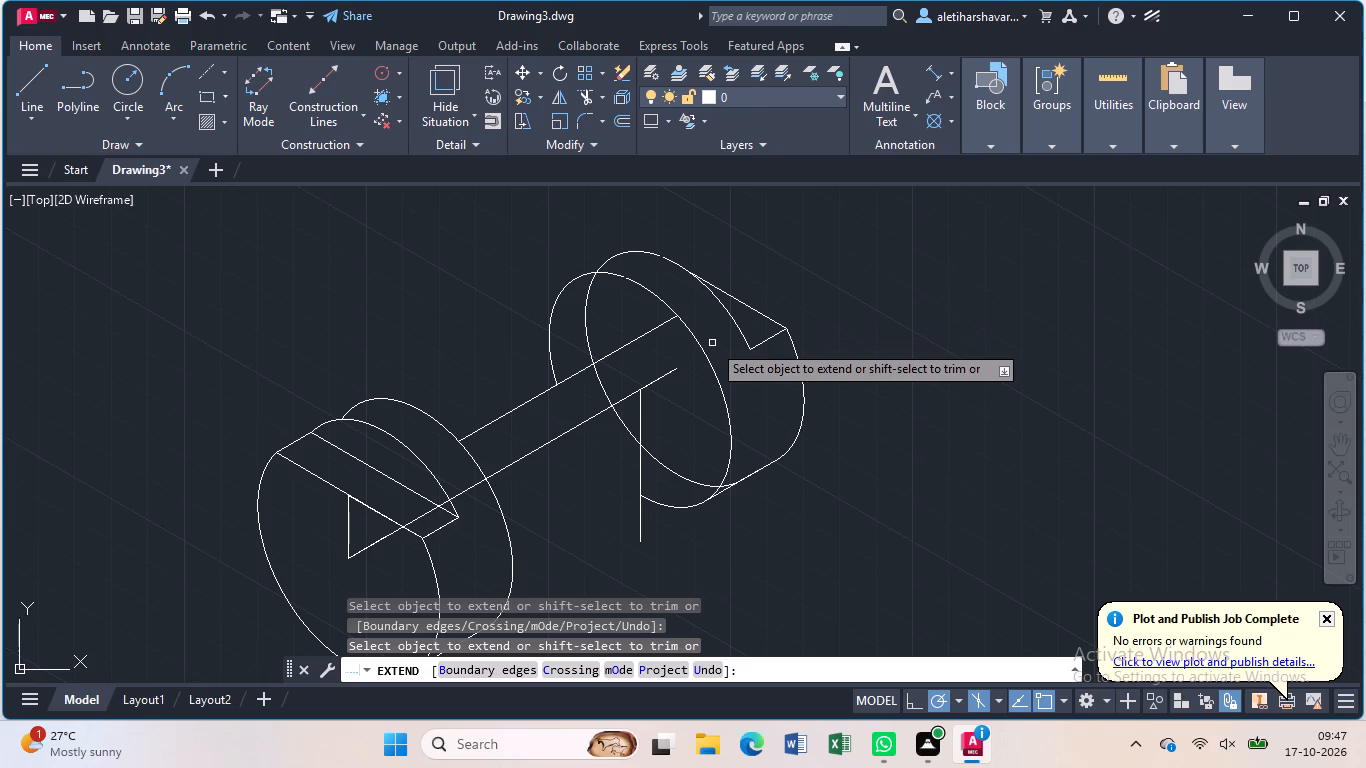
Draw a 30° line along the upper sides of both discs, from the near disc's front isocircle to just past the far disc.
key(Escape)
key(l)
key(Return)
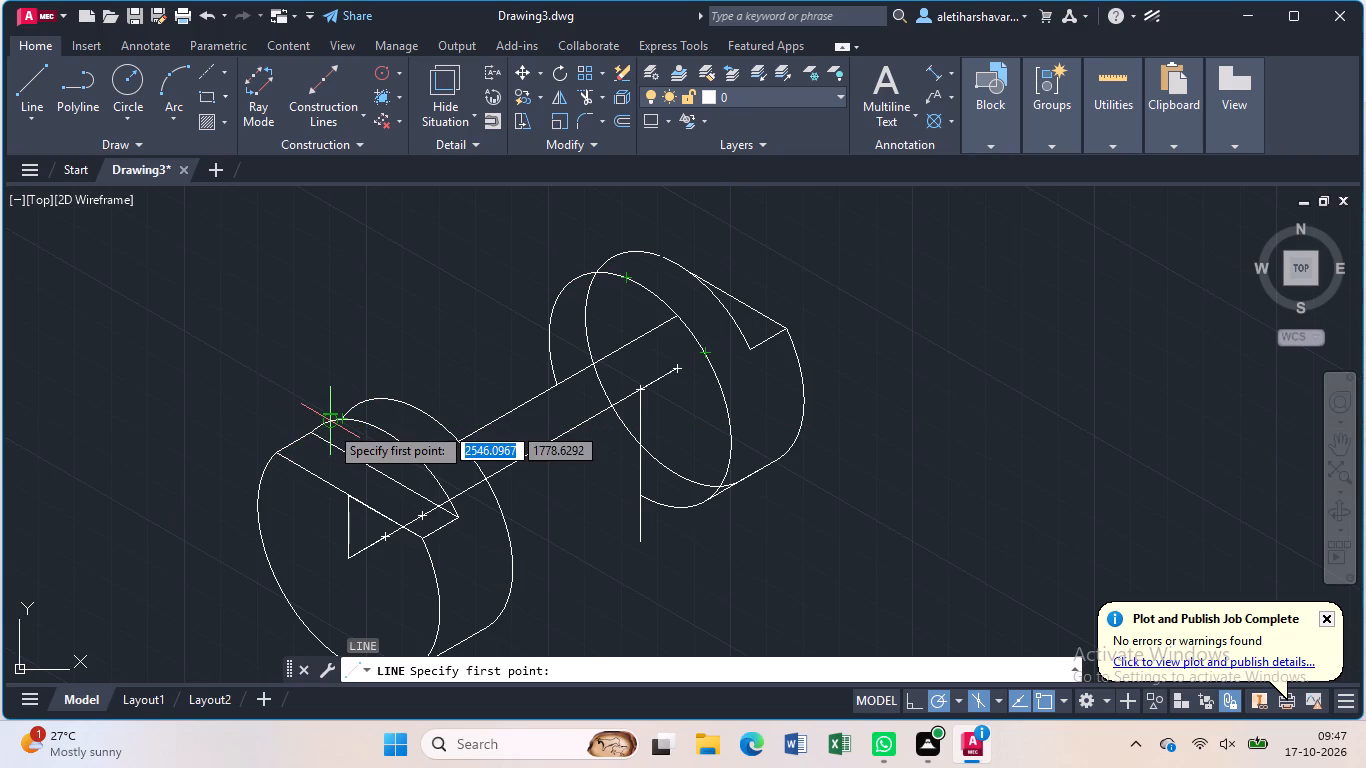
click(329, 425)
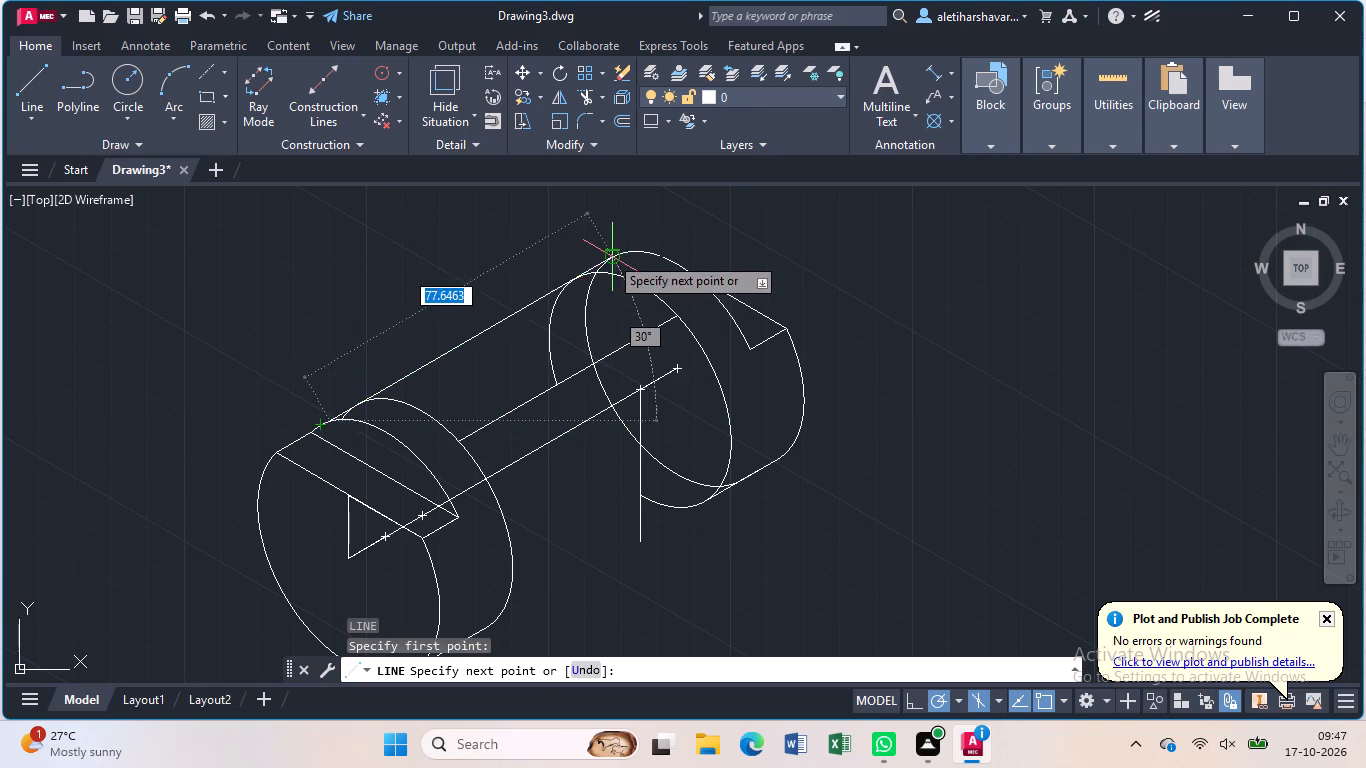
click(645, 232)
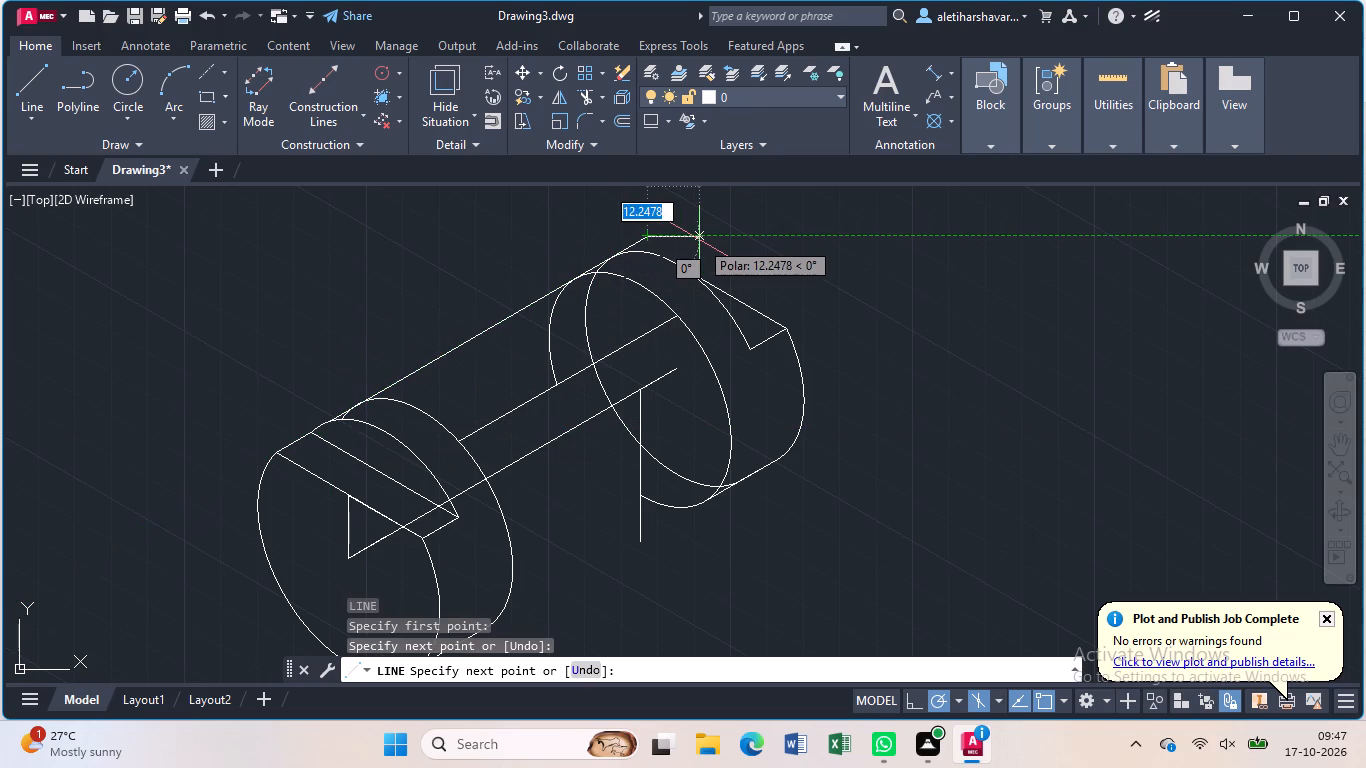
key(Escape)
Trim the near disc's rear isocircle back to the upper 30° line, and its front isocircle between that line and the lower connecting line.
text(tr)
key(Return)
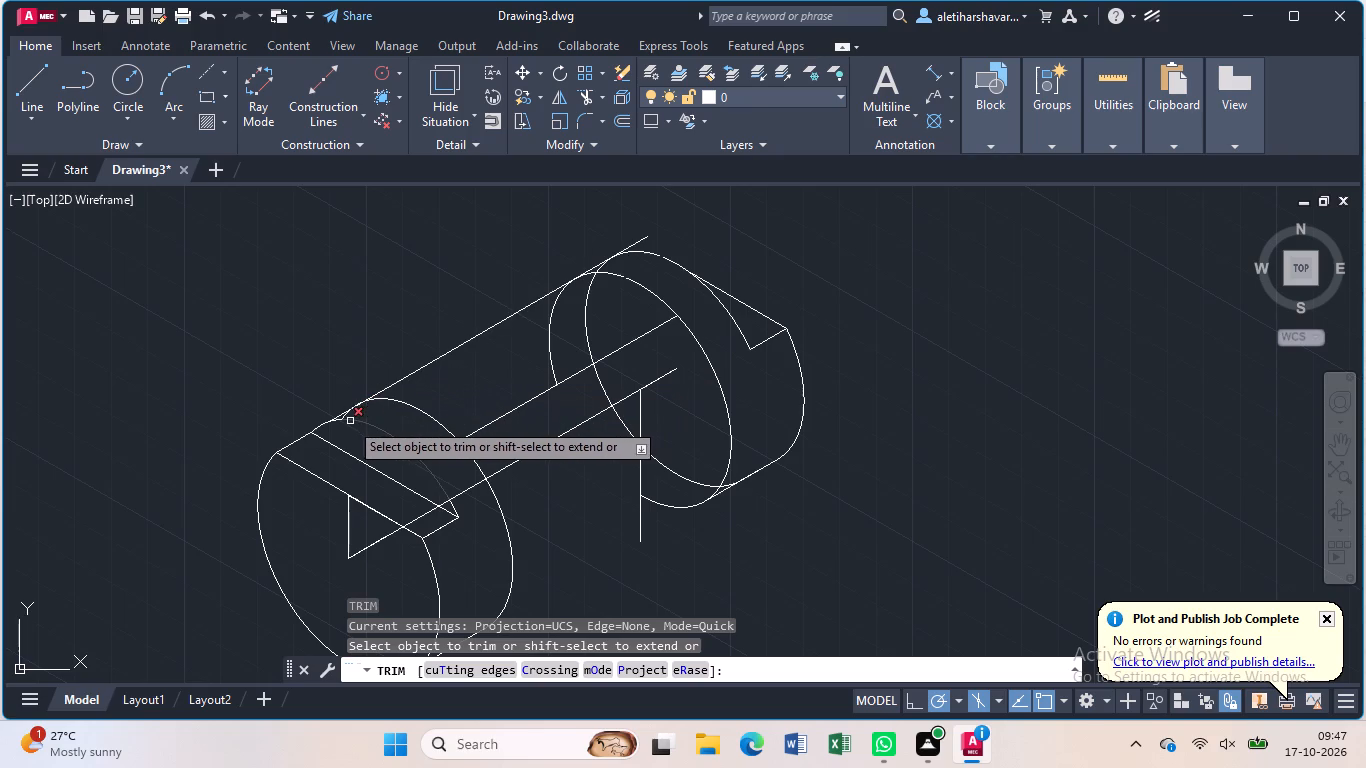
scroll(338, 421, up, 2)
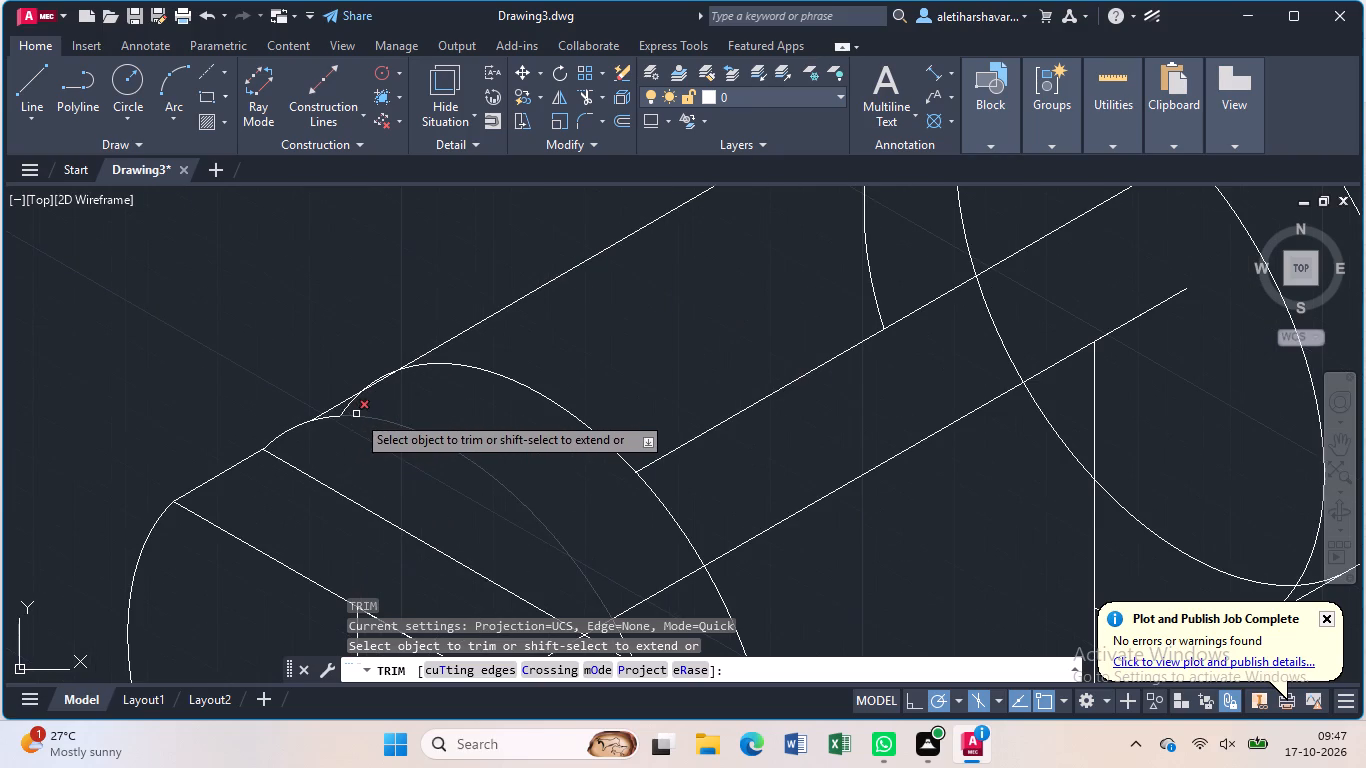
click(348, 410)
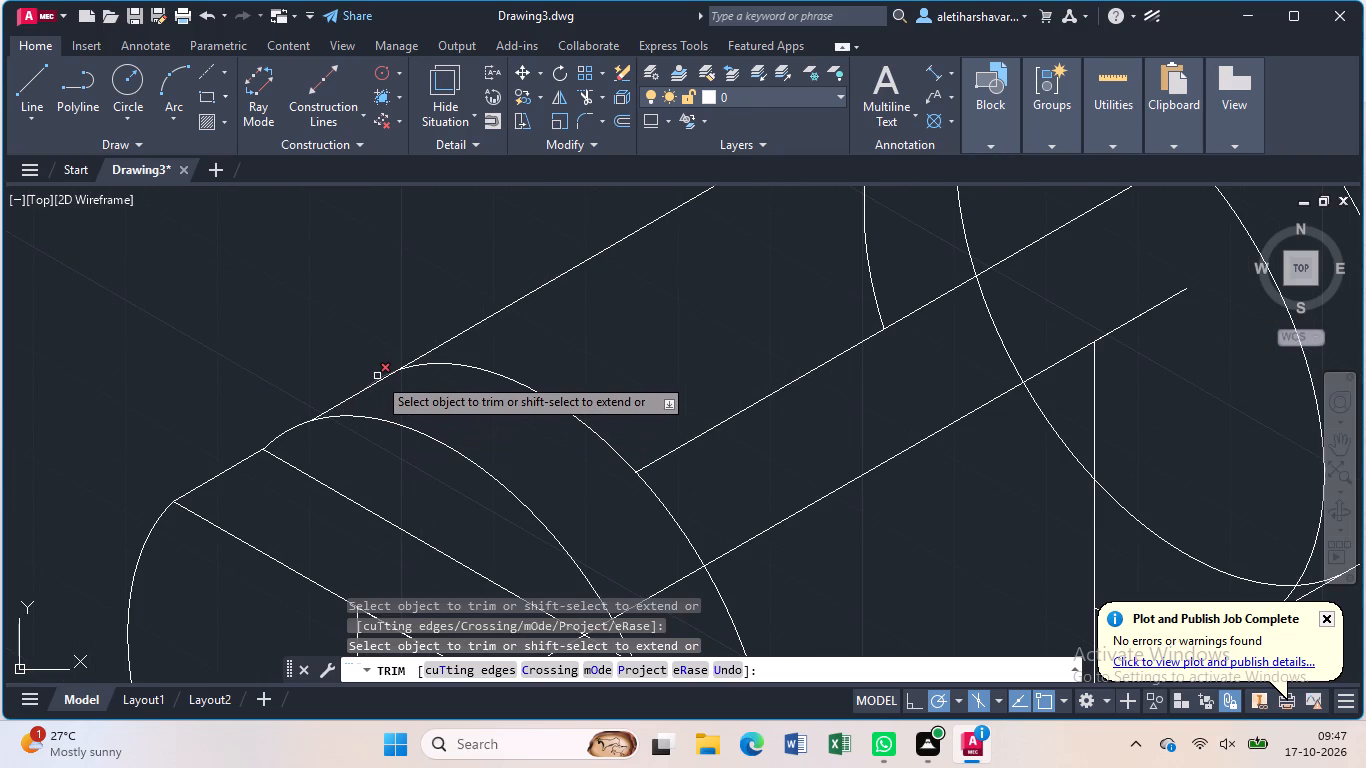
click(377, 376)
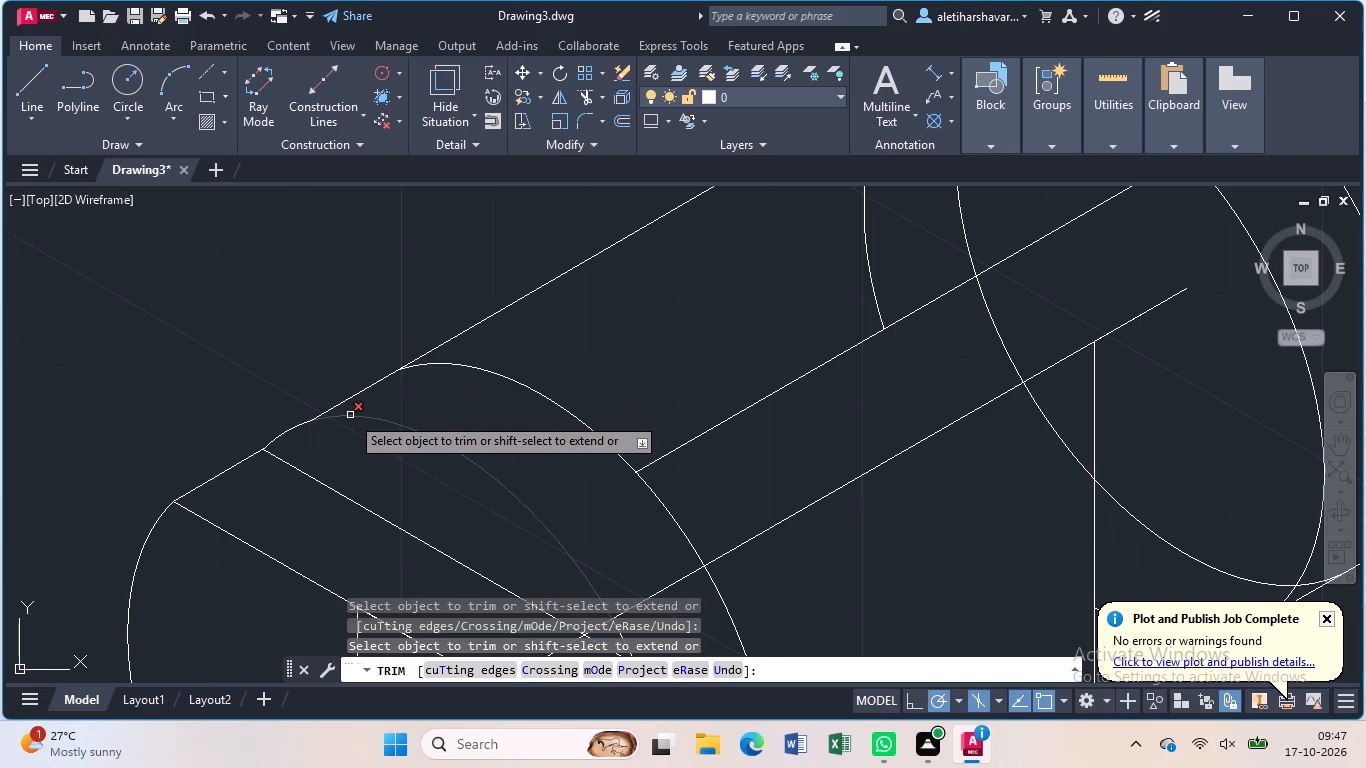
click(350, 415)
scroll(350, 415, down, 2)
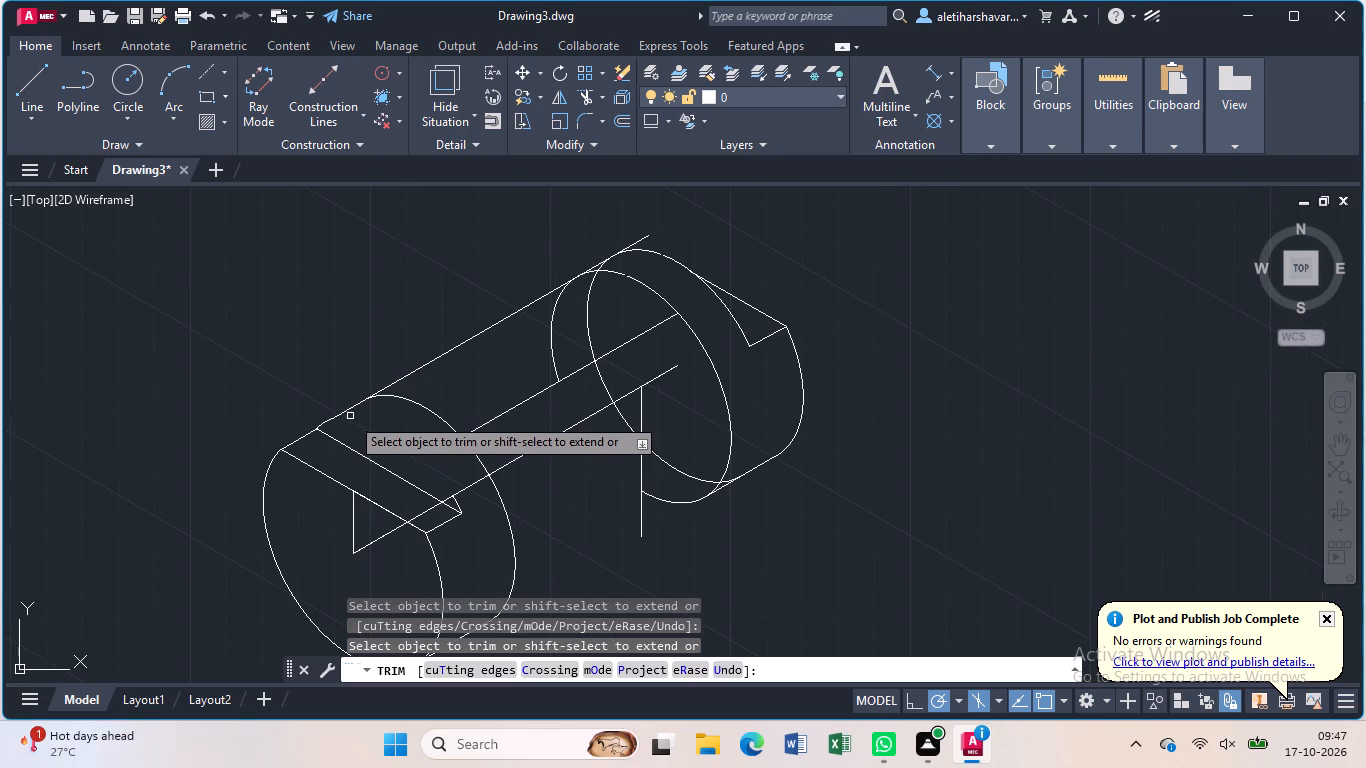
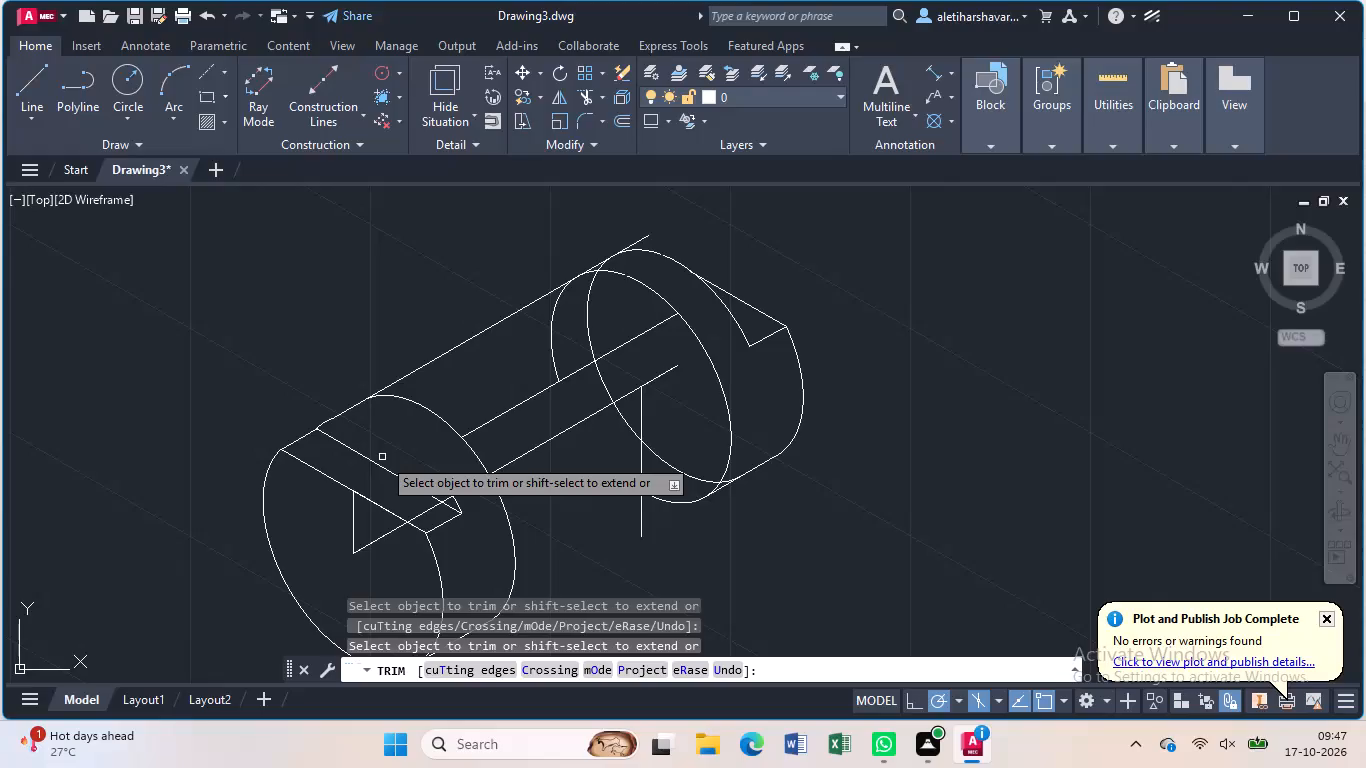
Undo the last set of trims on the near disc's isocircles.
key(Escape)
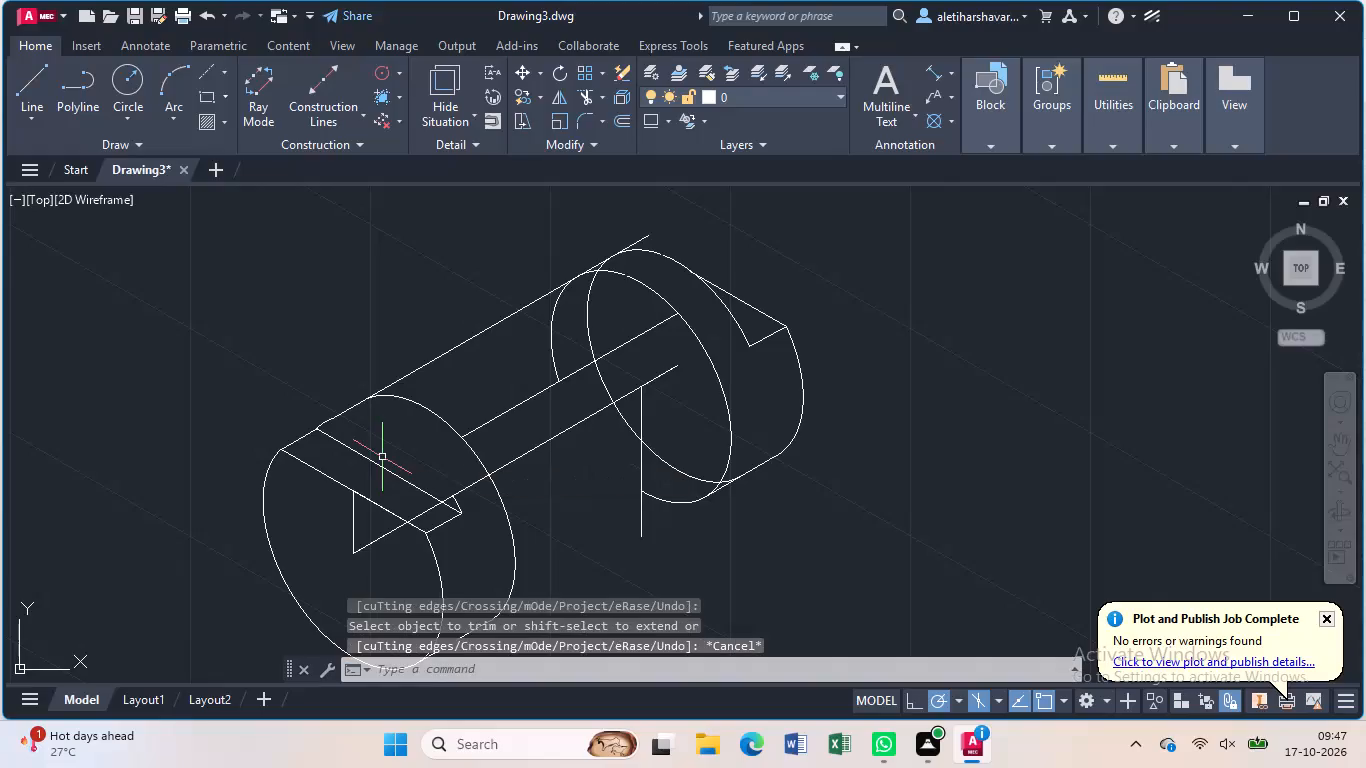
key(ctrl+z)
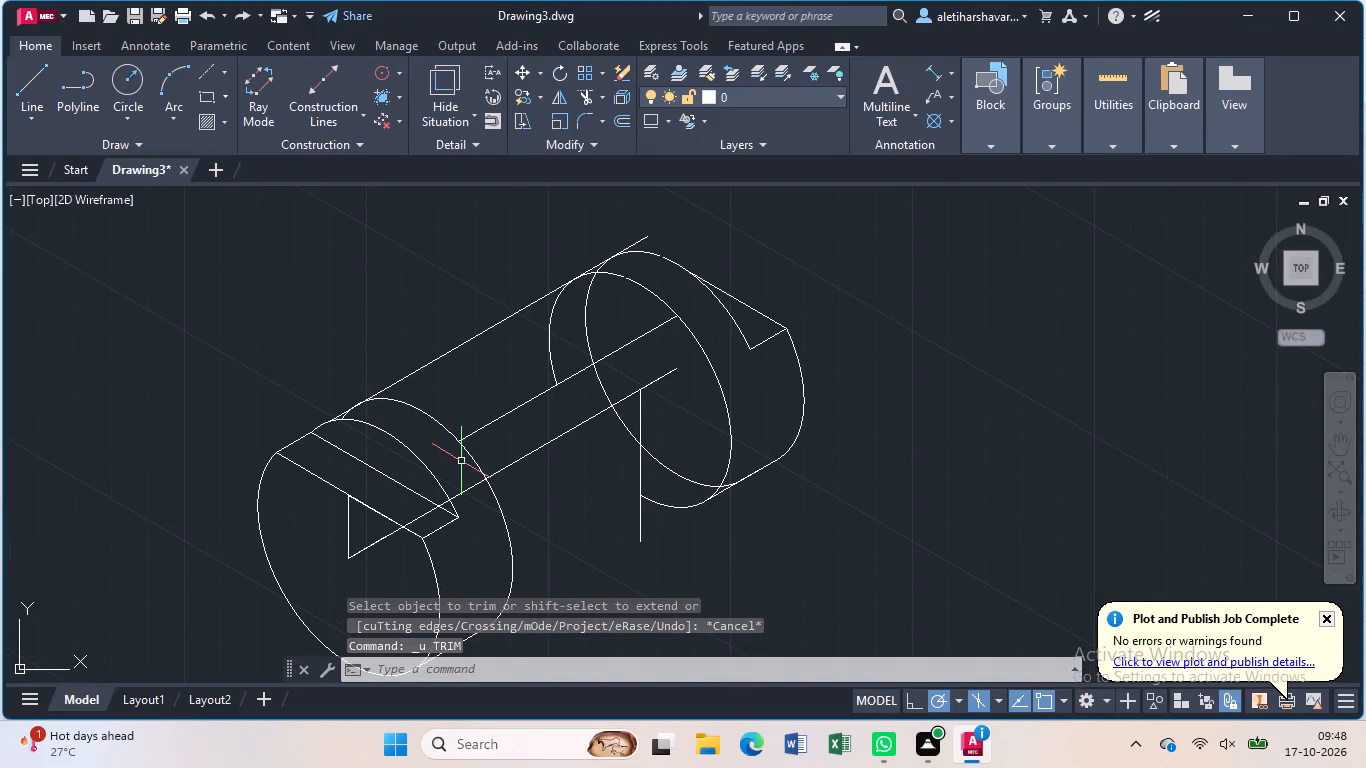
Trim the near disc's rear isocircle between the upper 30° line and upper connecting line, and the far disc's copied isocircle above that connecting line.
text(tr)
key(Return)
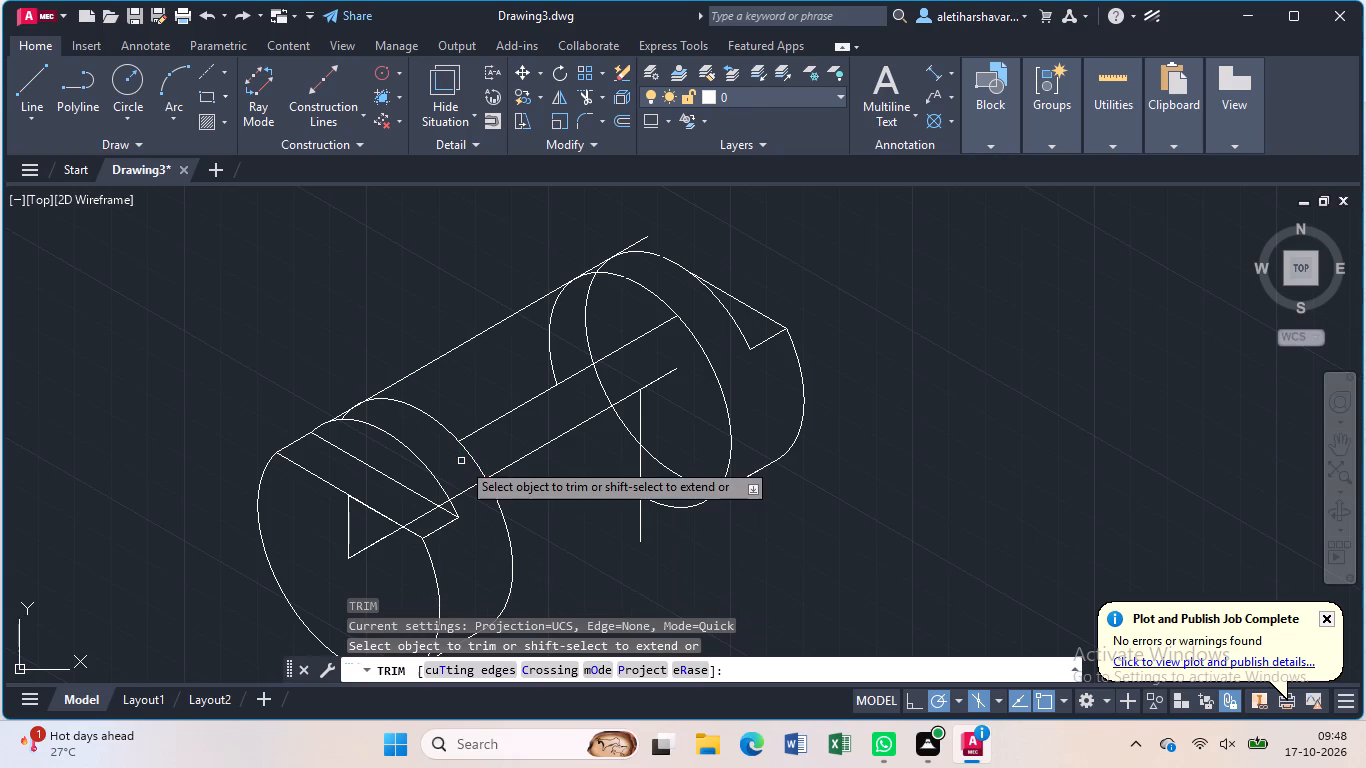
click(437, 423)
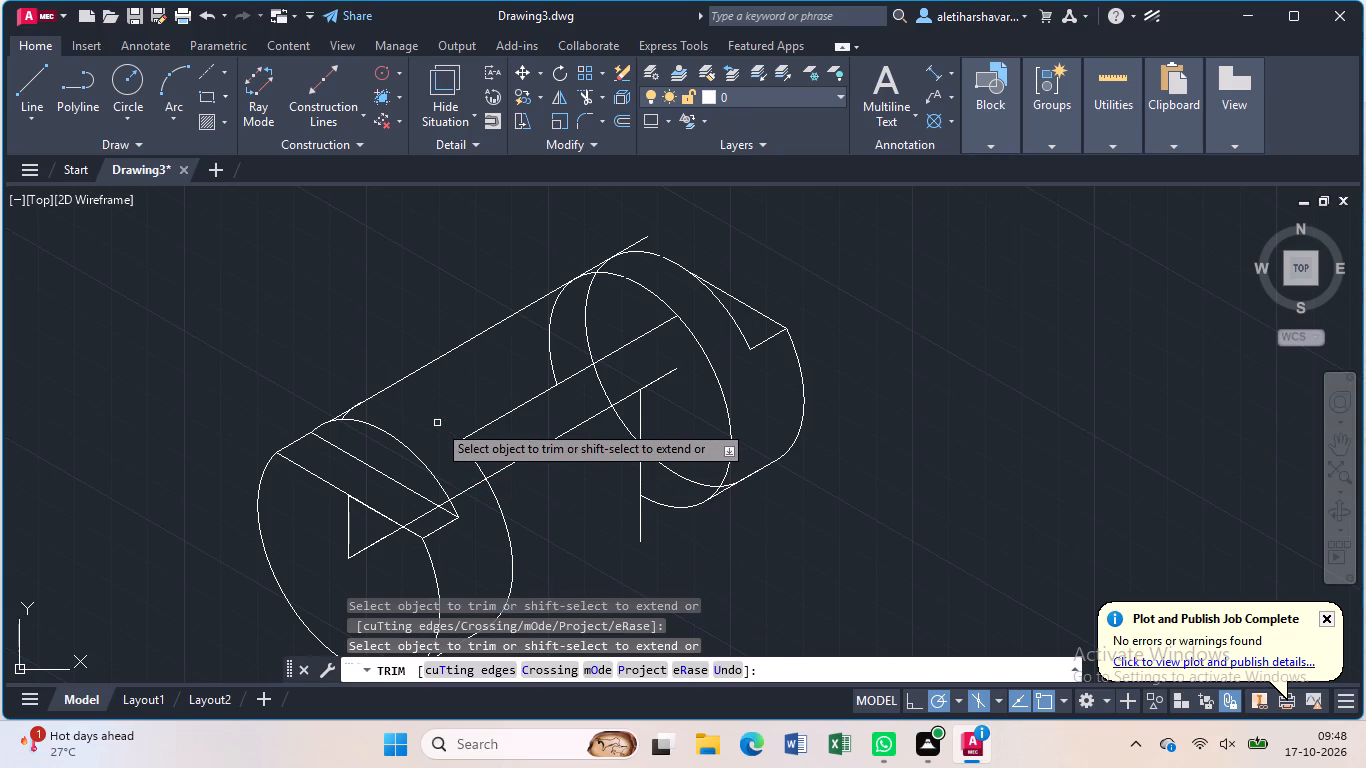
click(550, 353)
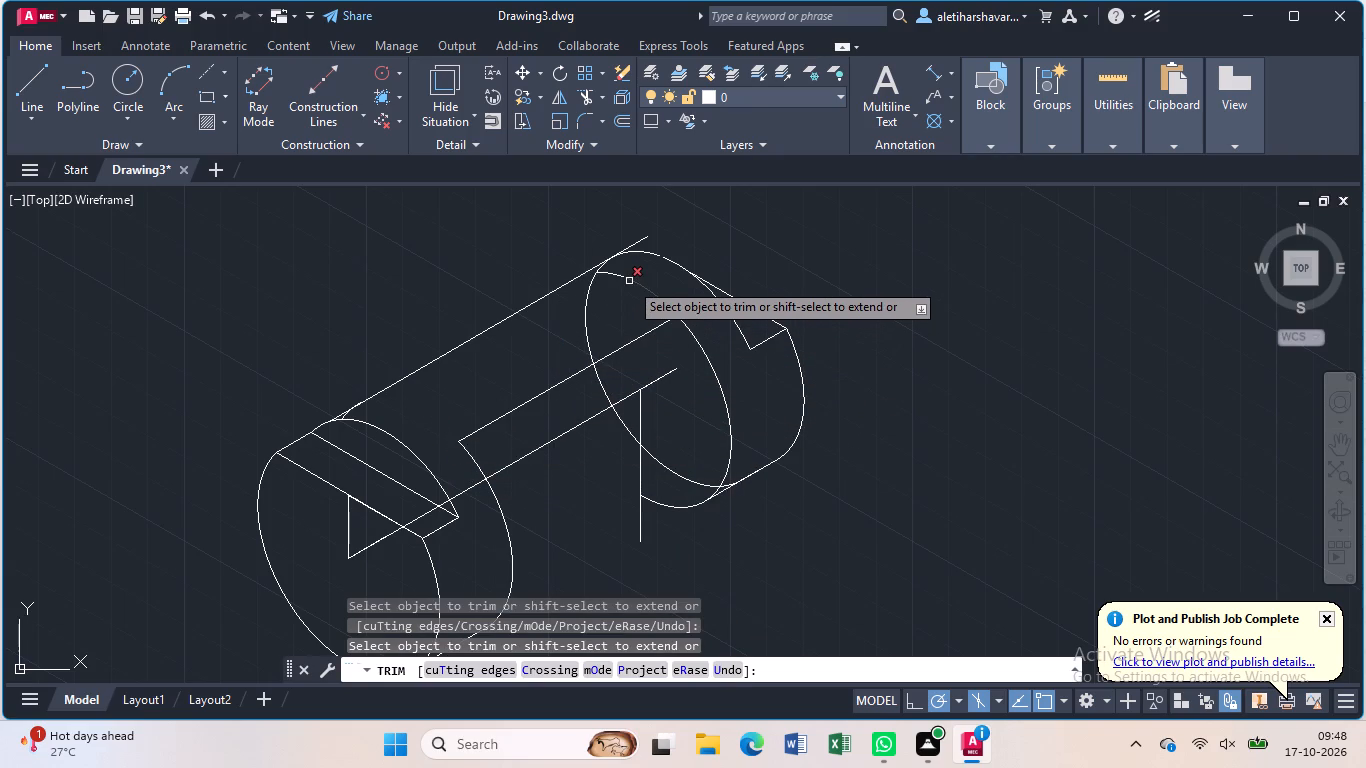
click(629, 281)
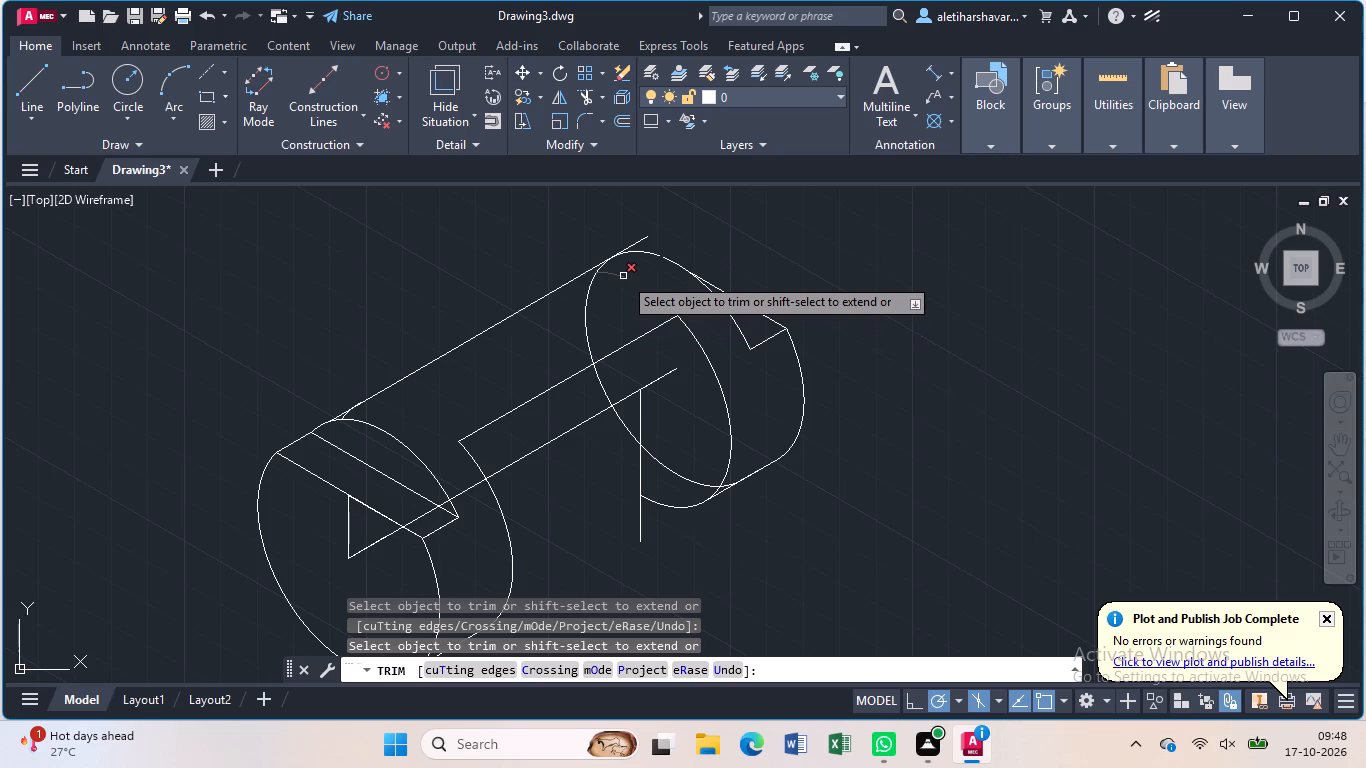
click(623, 276)
key(Escape)
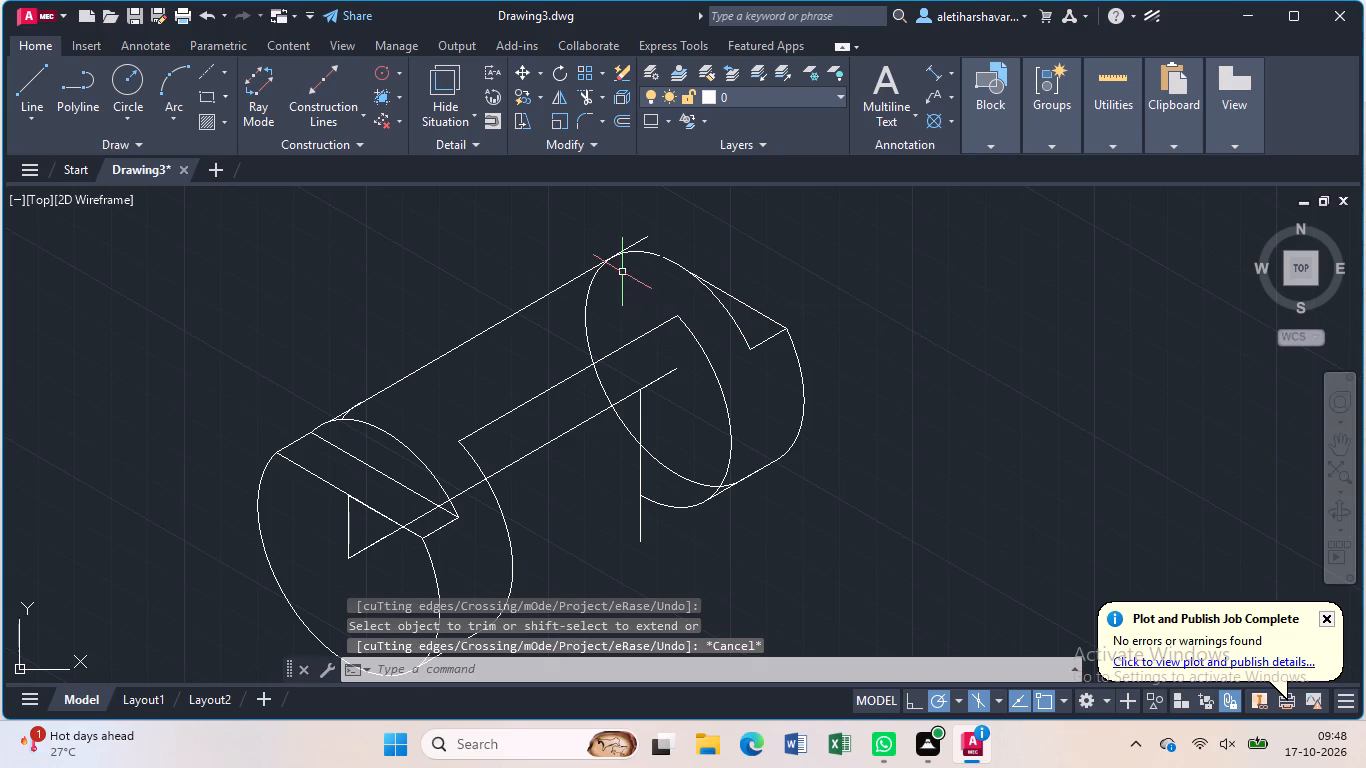
Trim away the leftover pieces of the near disc's rear isocircle on both sides of the upper 30° line.
scroll(622, 272, up, 2)
scroll(622, 272, down, 1)
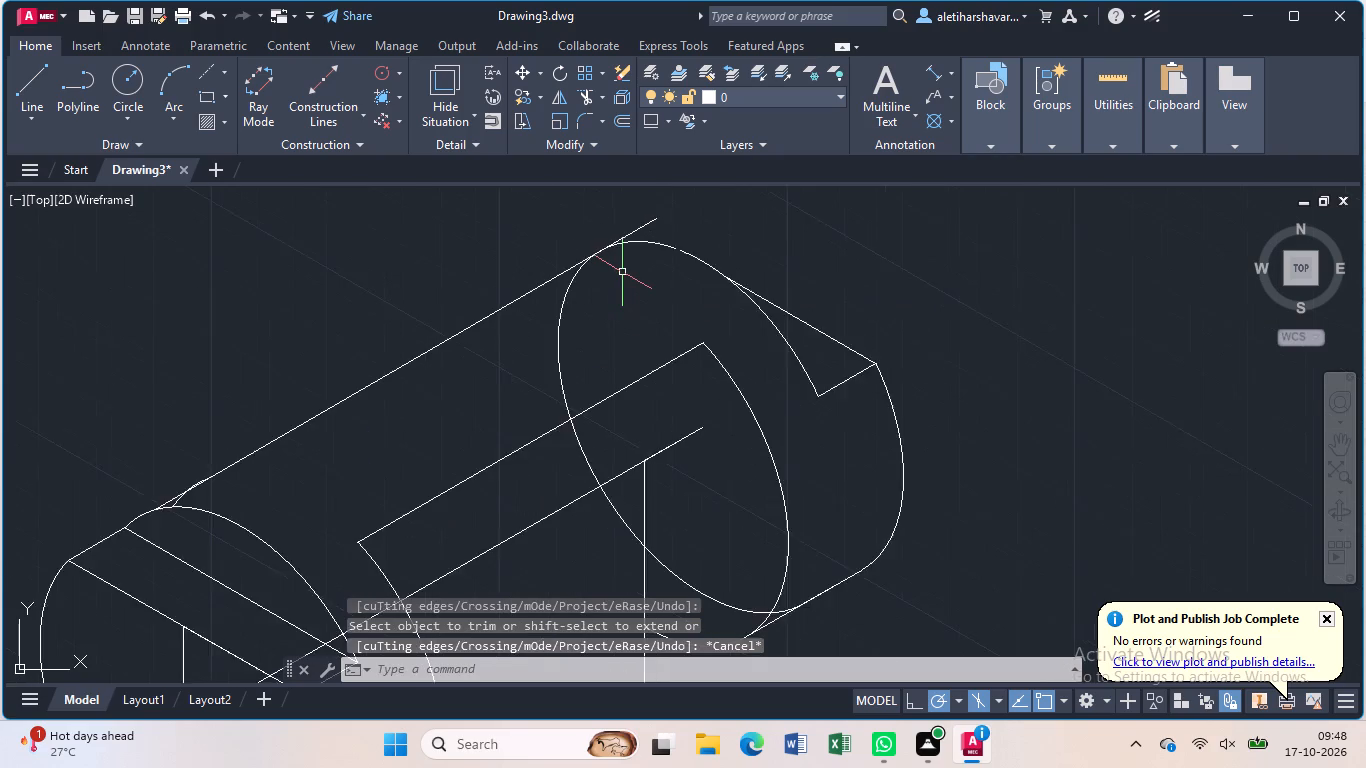
scroll(622, 272, down, 1)
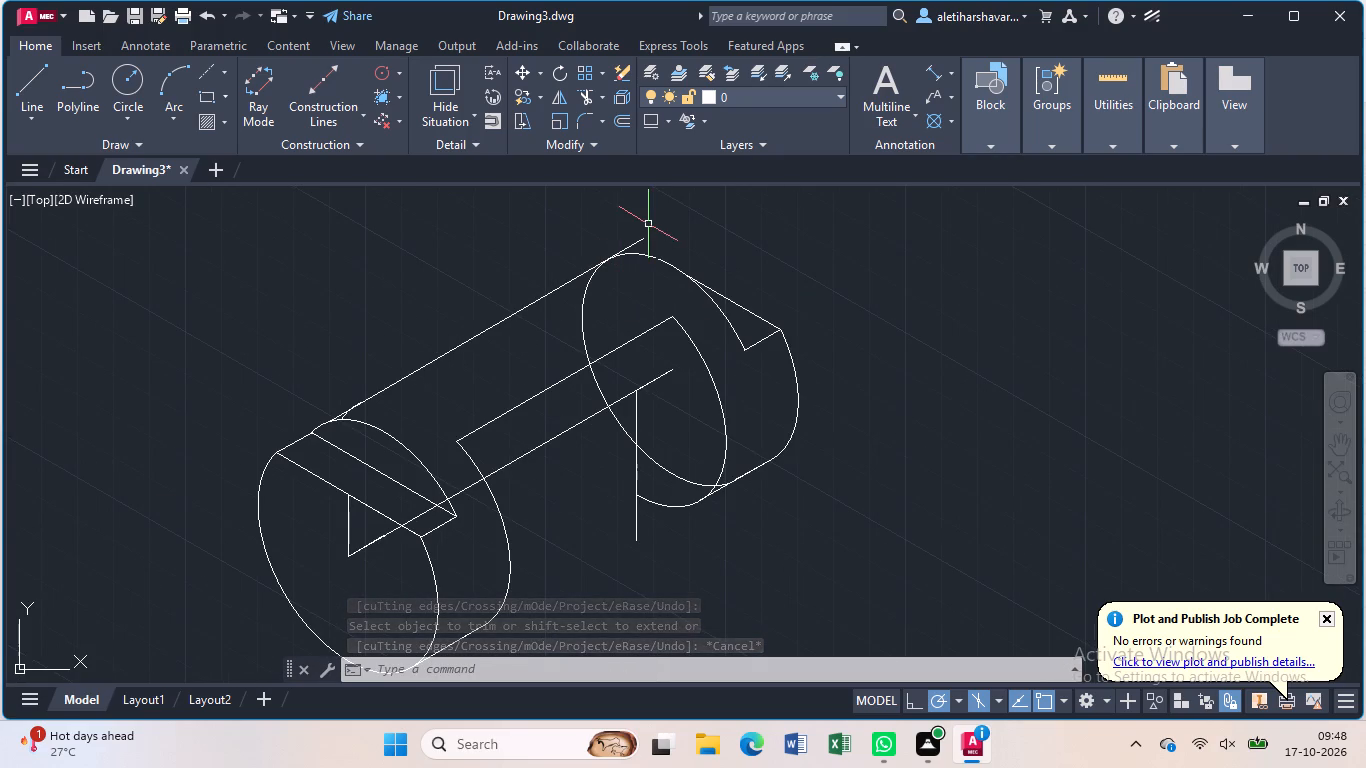
text(tr)
key(Return)
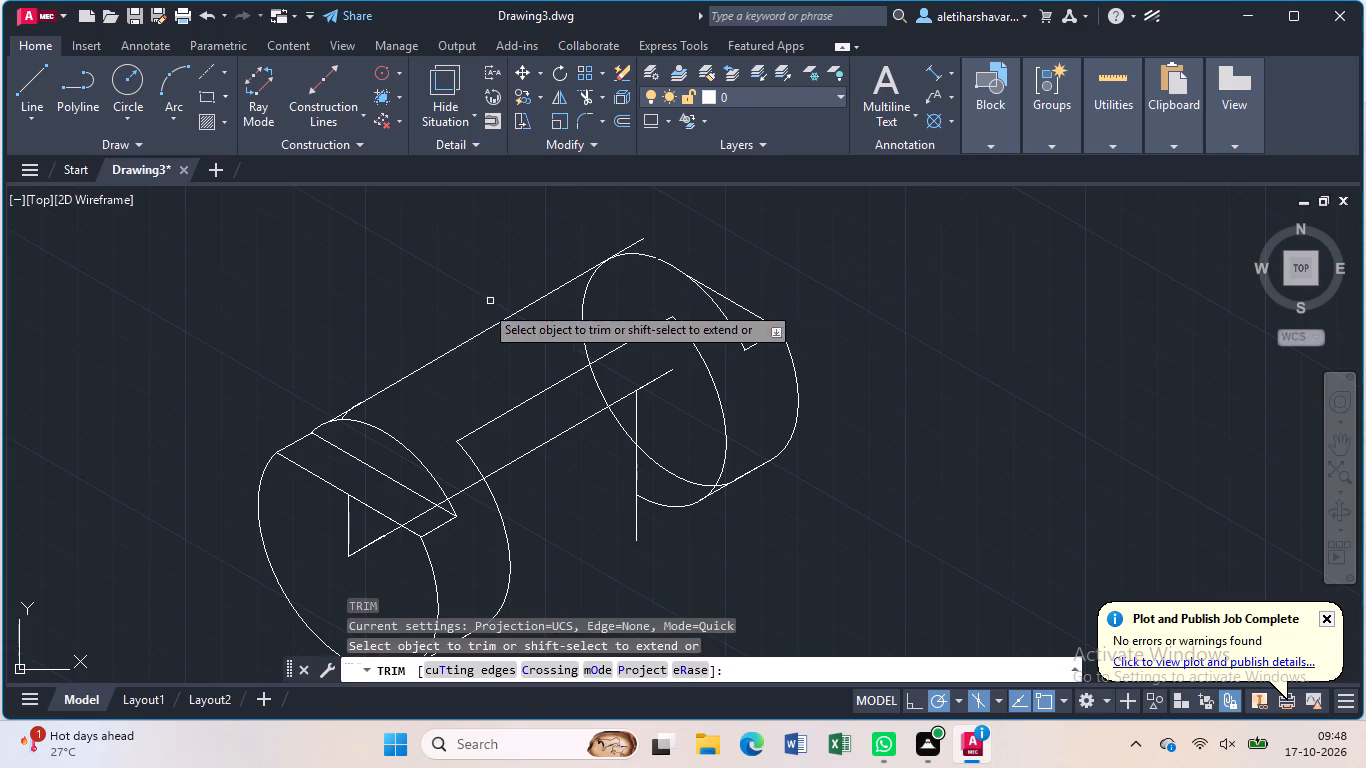
scroll(360, 413, up, 2)
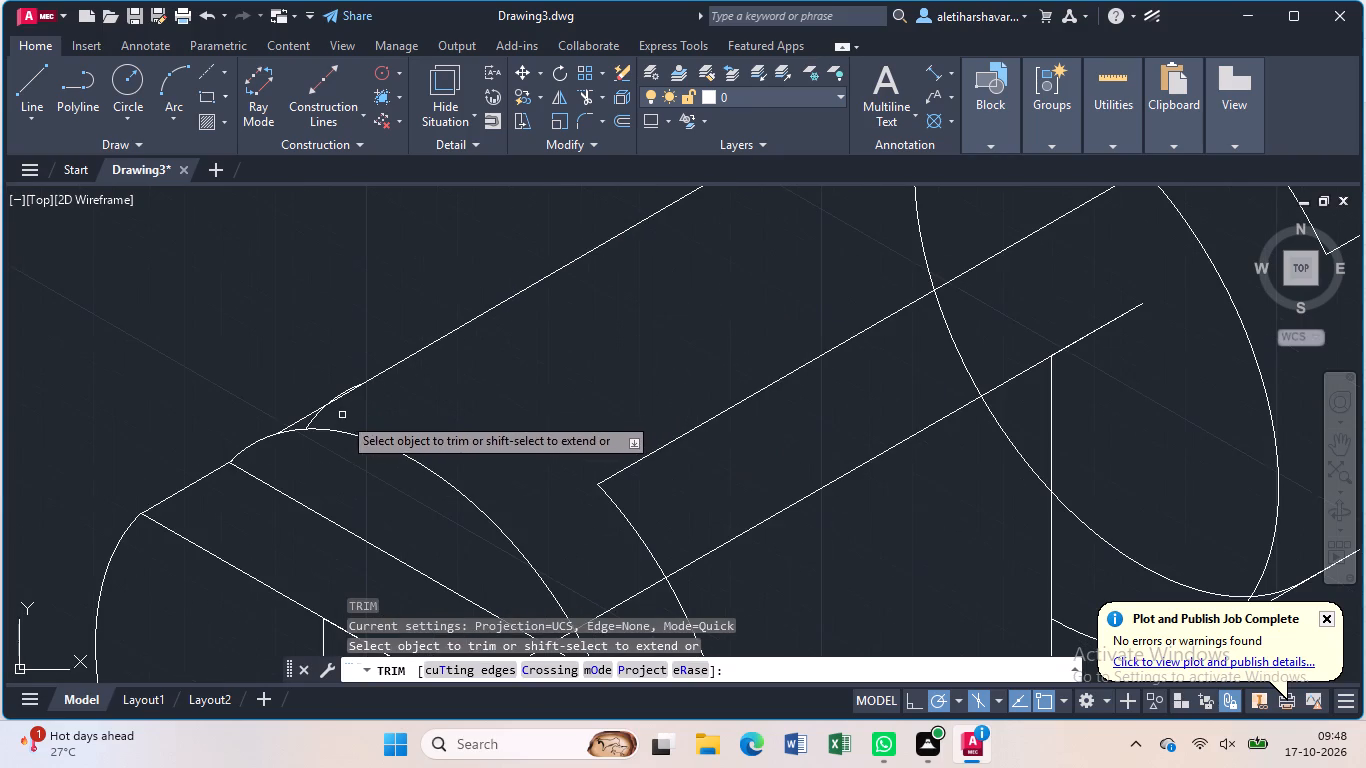
click(316, 421)
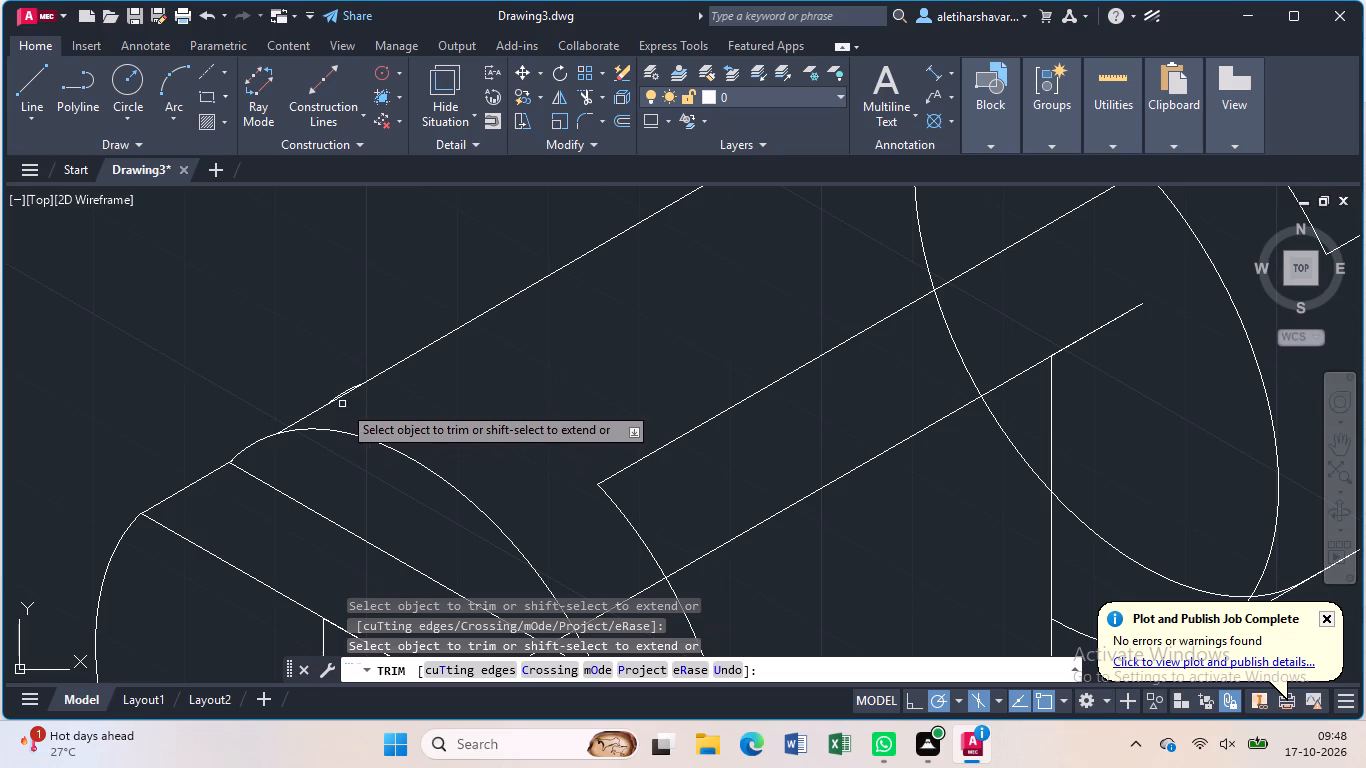
click(345, 387)
scroll(402, 400, down, 2)
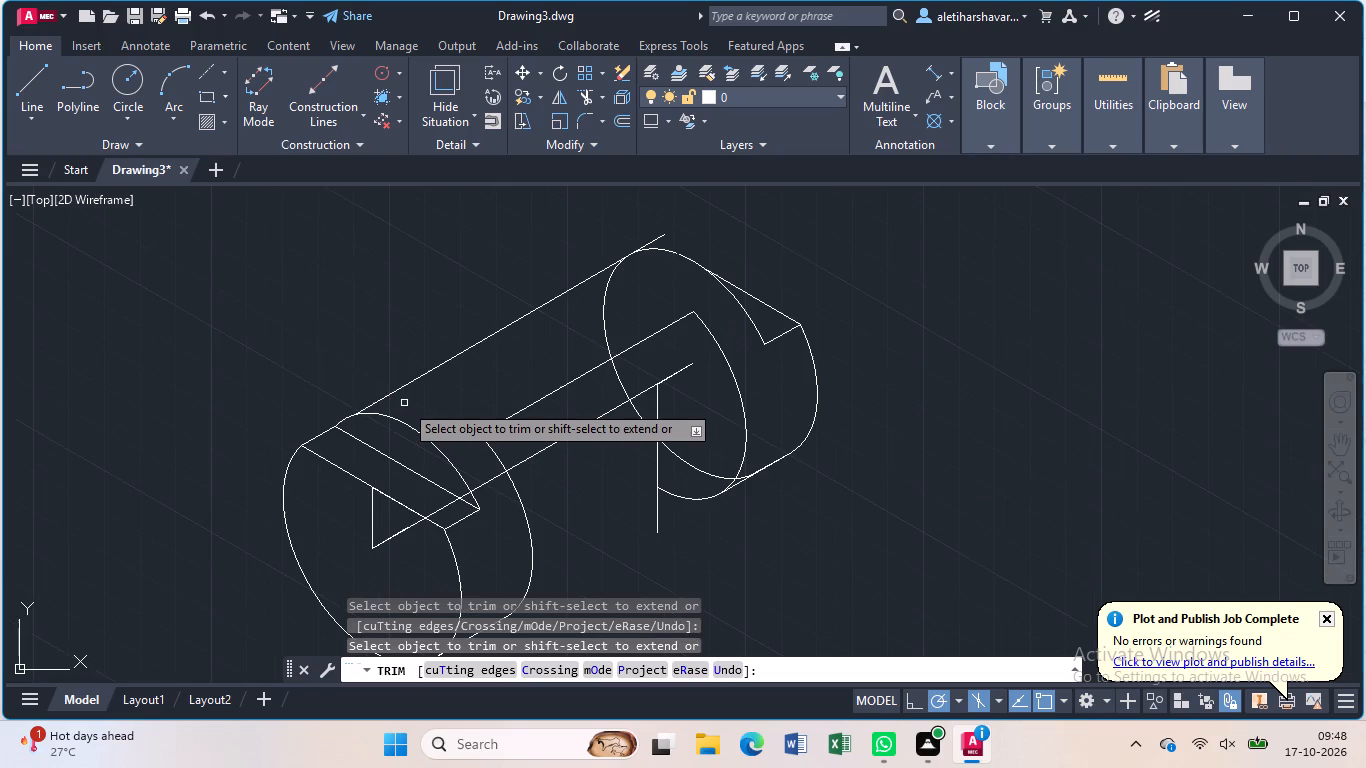
Remove the overshooting upper 30° line and redraw it from the near disc's front isocircle to the far disc's original isocircle.
click(442, 362)
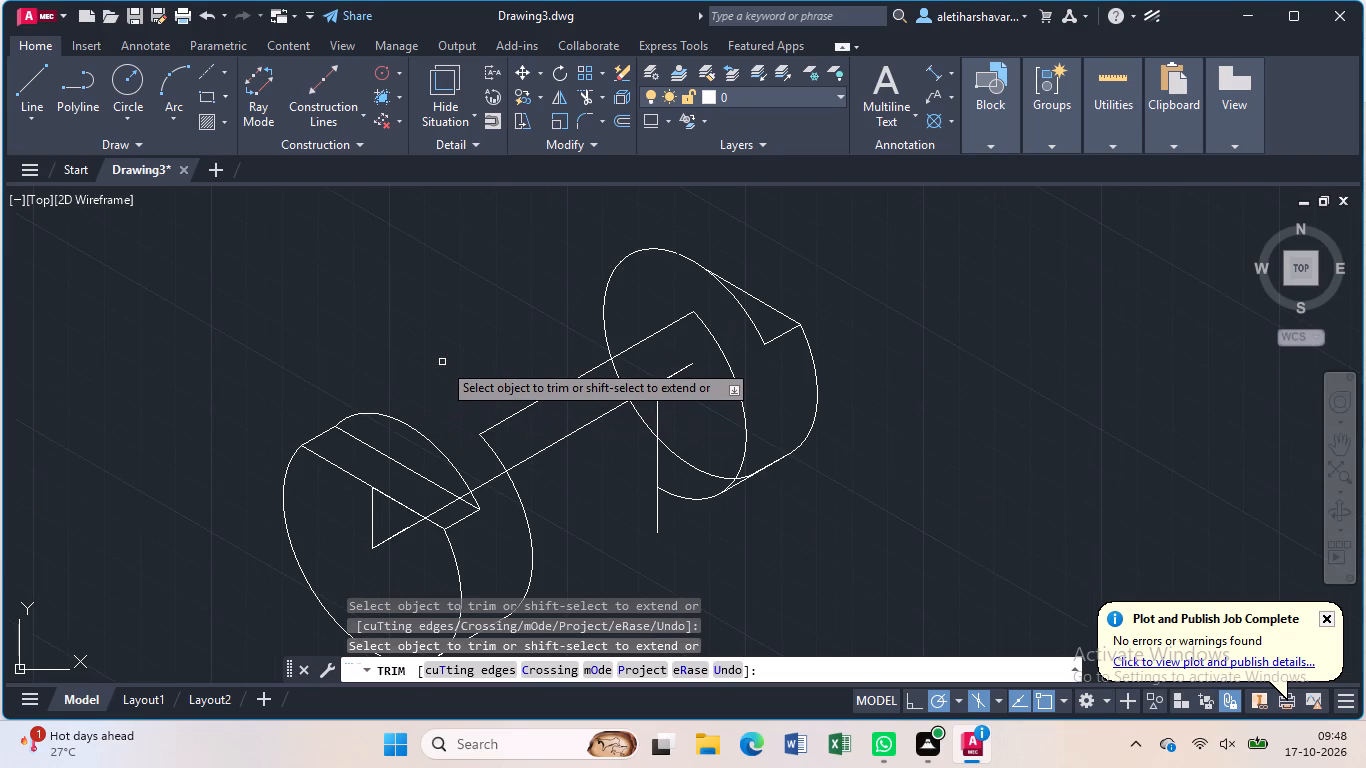
key(Escape)
key(l)
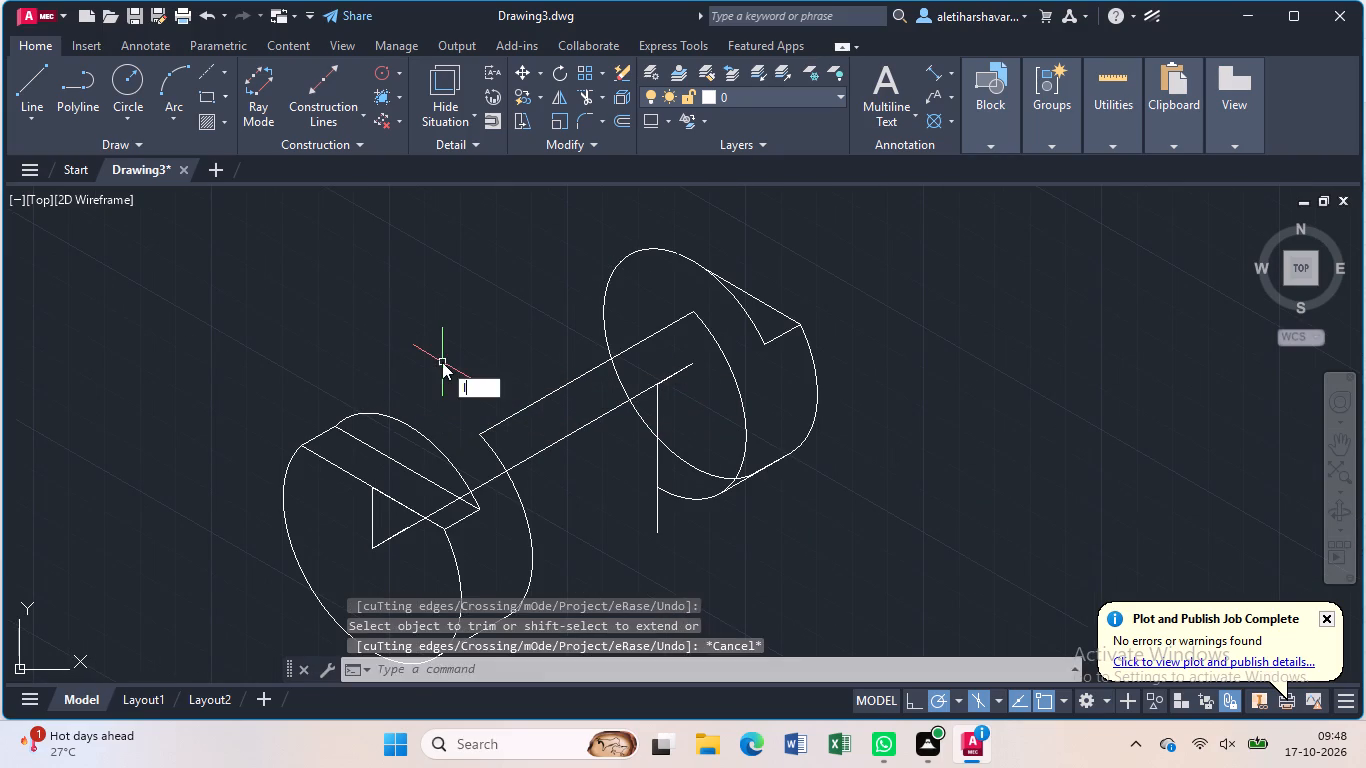
key(Return)
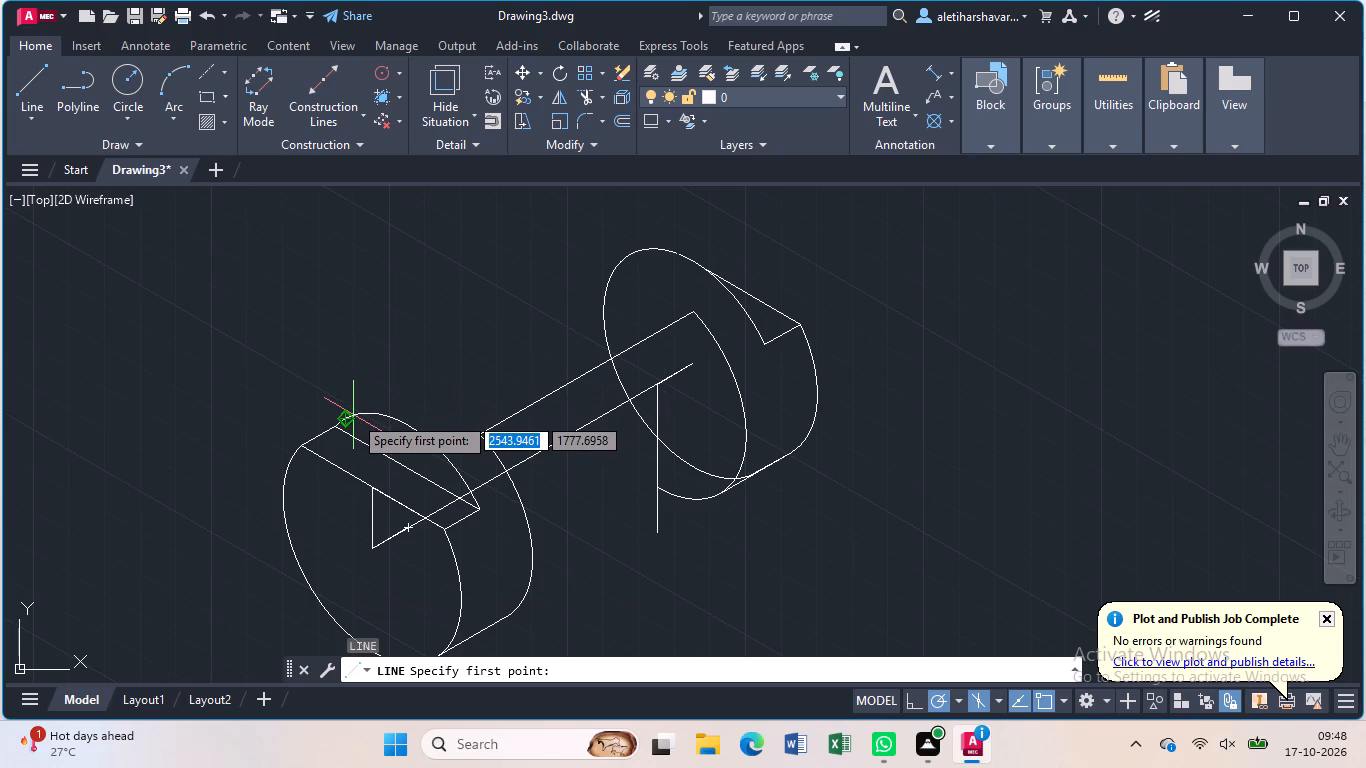
click(350, 416)
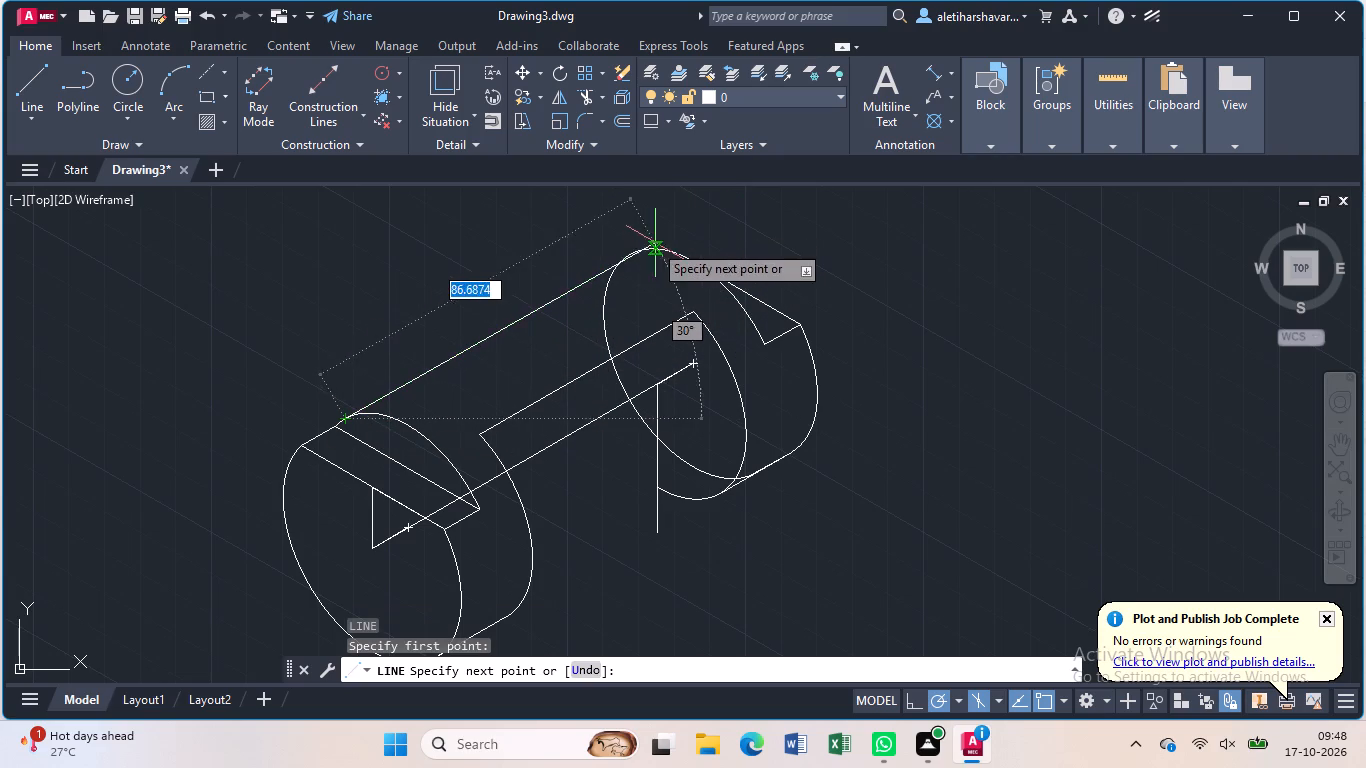
click(628, 258)
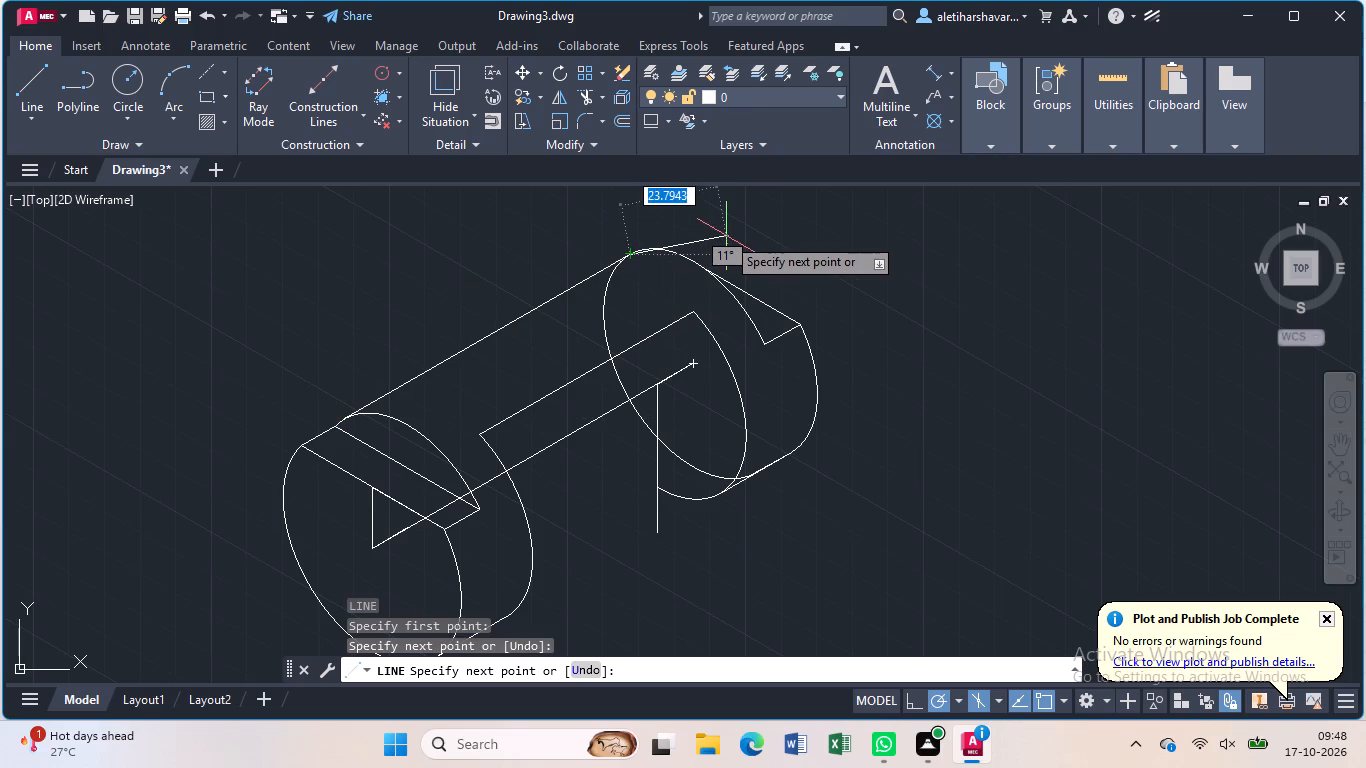
key(Escape)
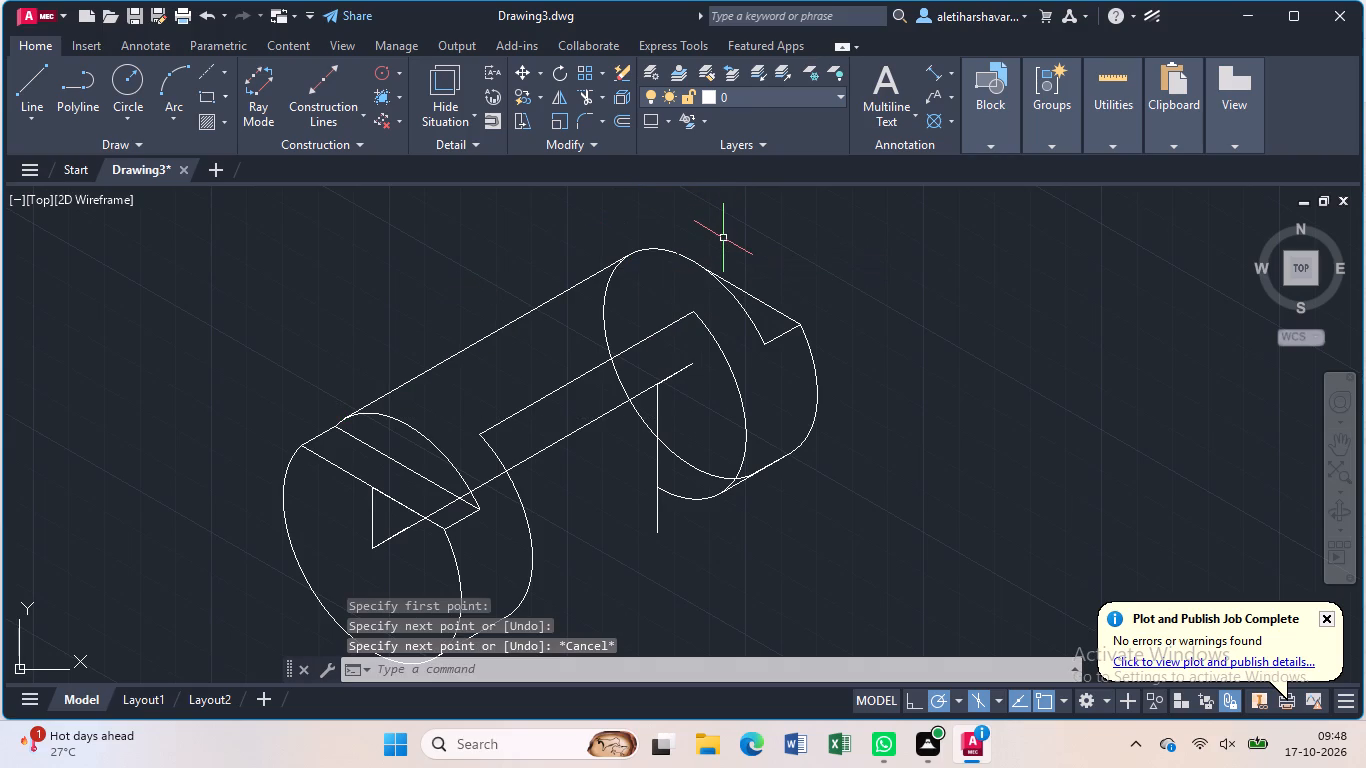
Trim the far disc's original isocircle from the upper 30° line down to the lower connecting line.
text(tr)
key(Return)
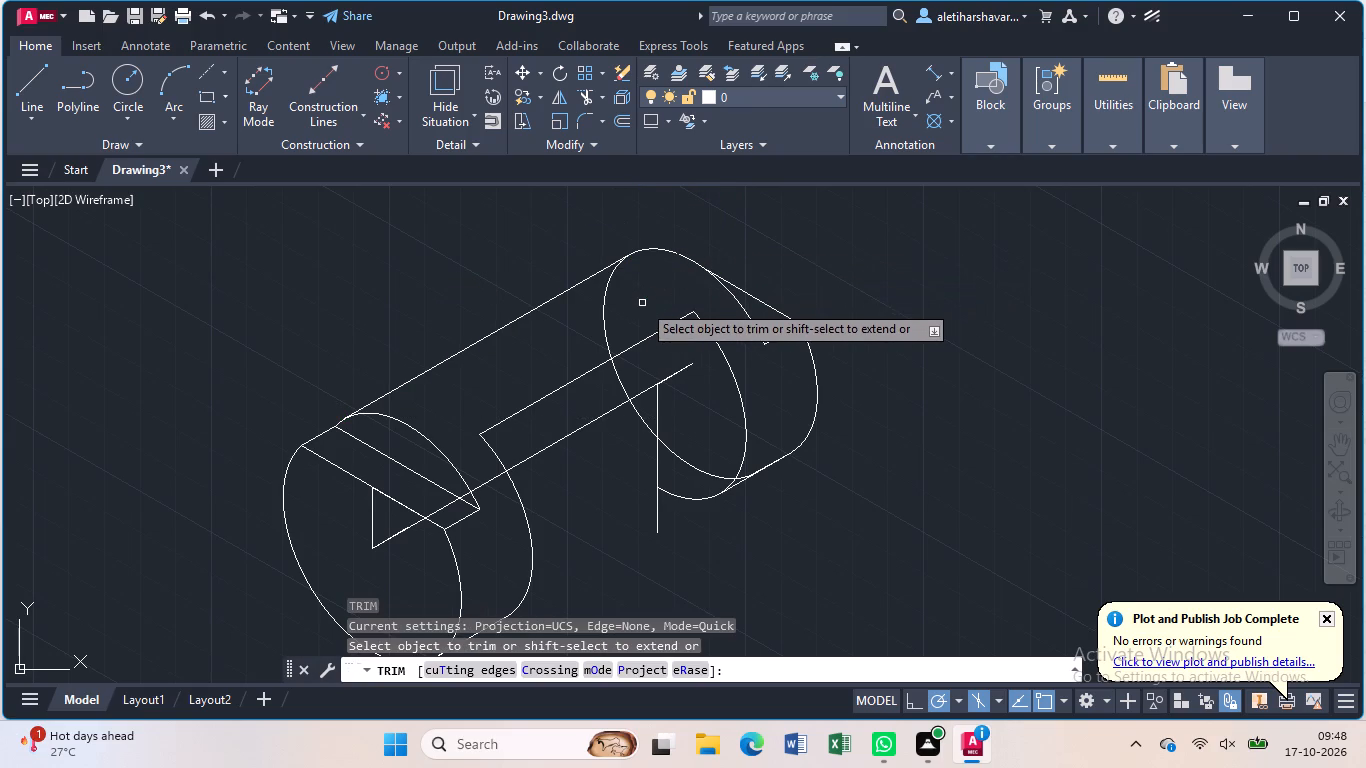
click(605, 321)
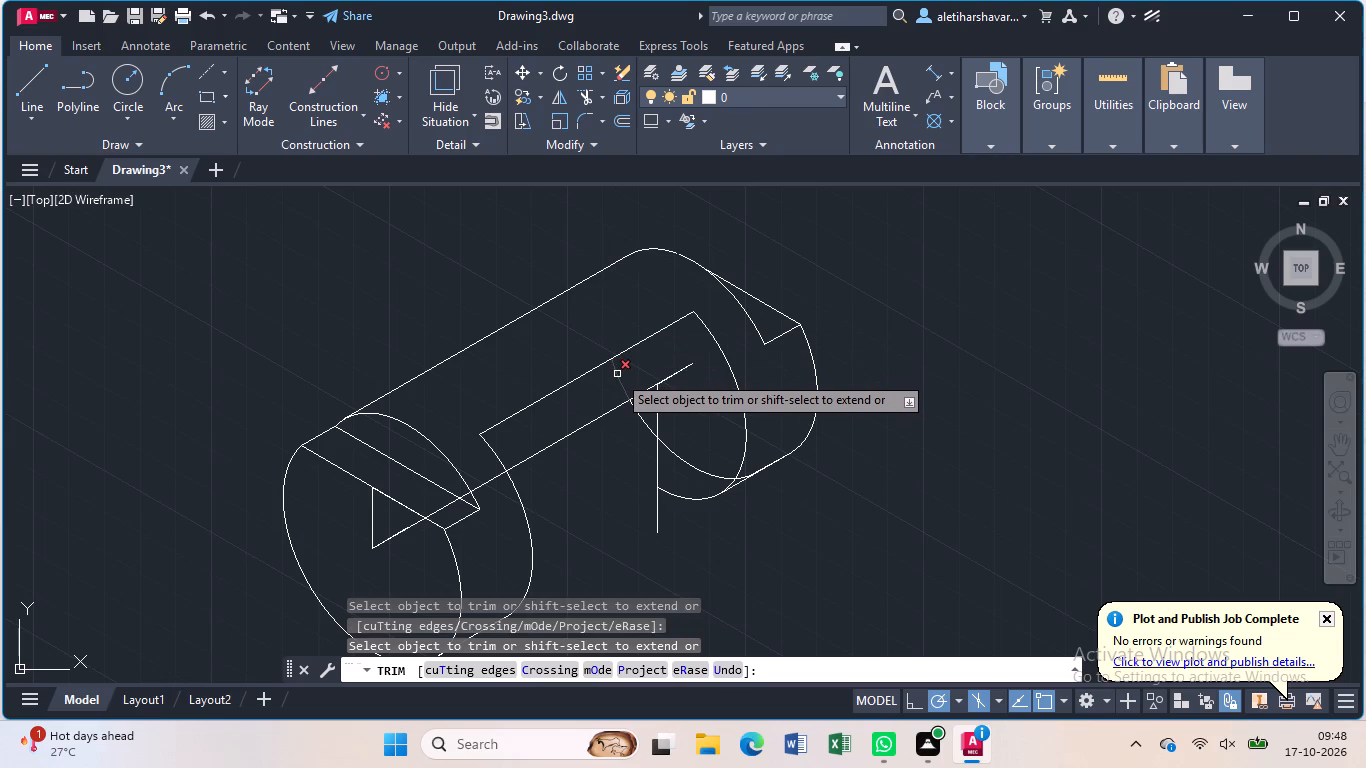
click(617, 374)
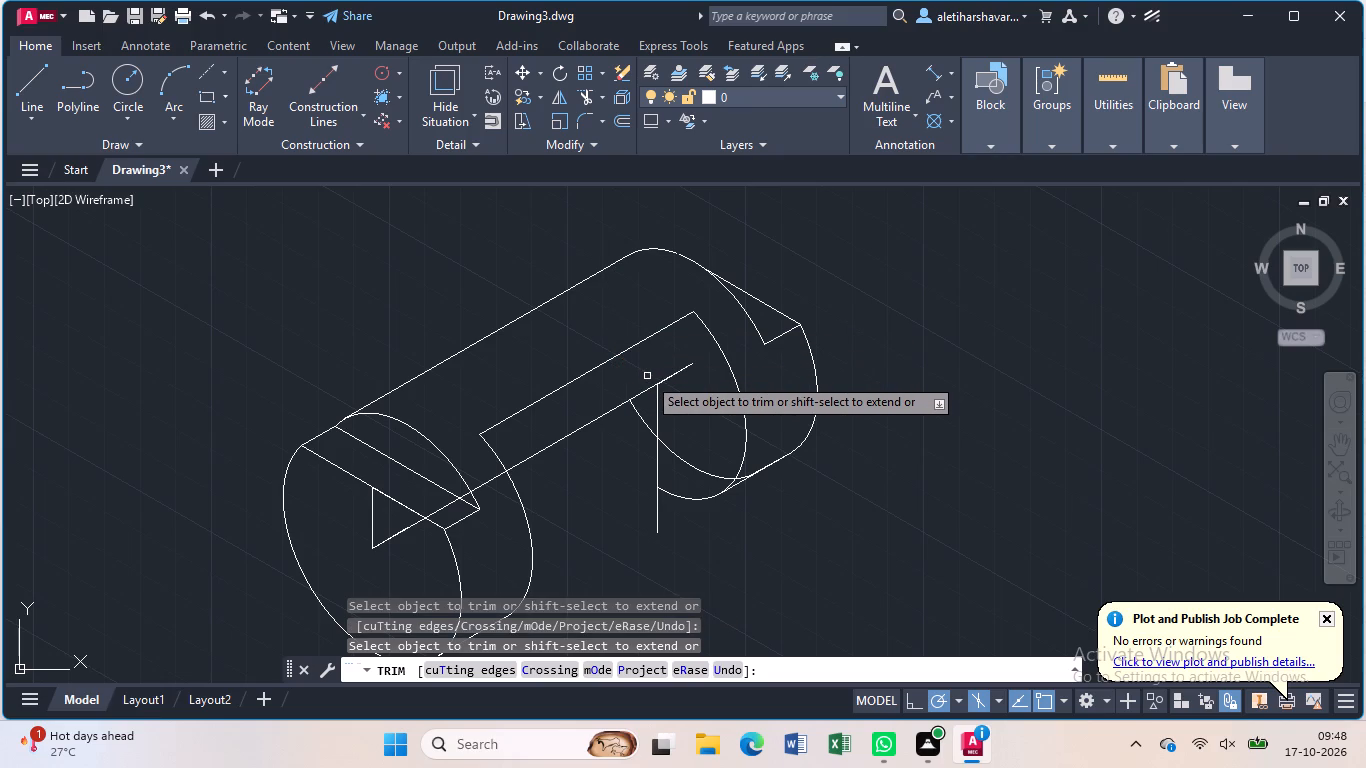
key(Escape)
Draw a vertical line about 64 units long downward from the far end of the upper connecting line.
key(l)
key(Return)
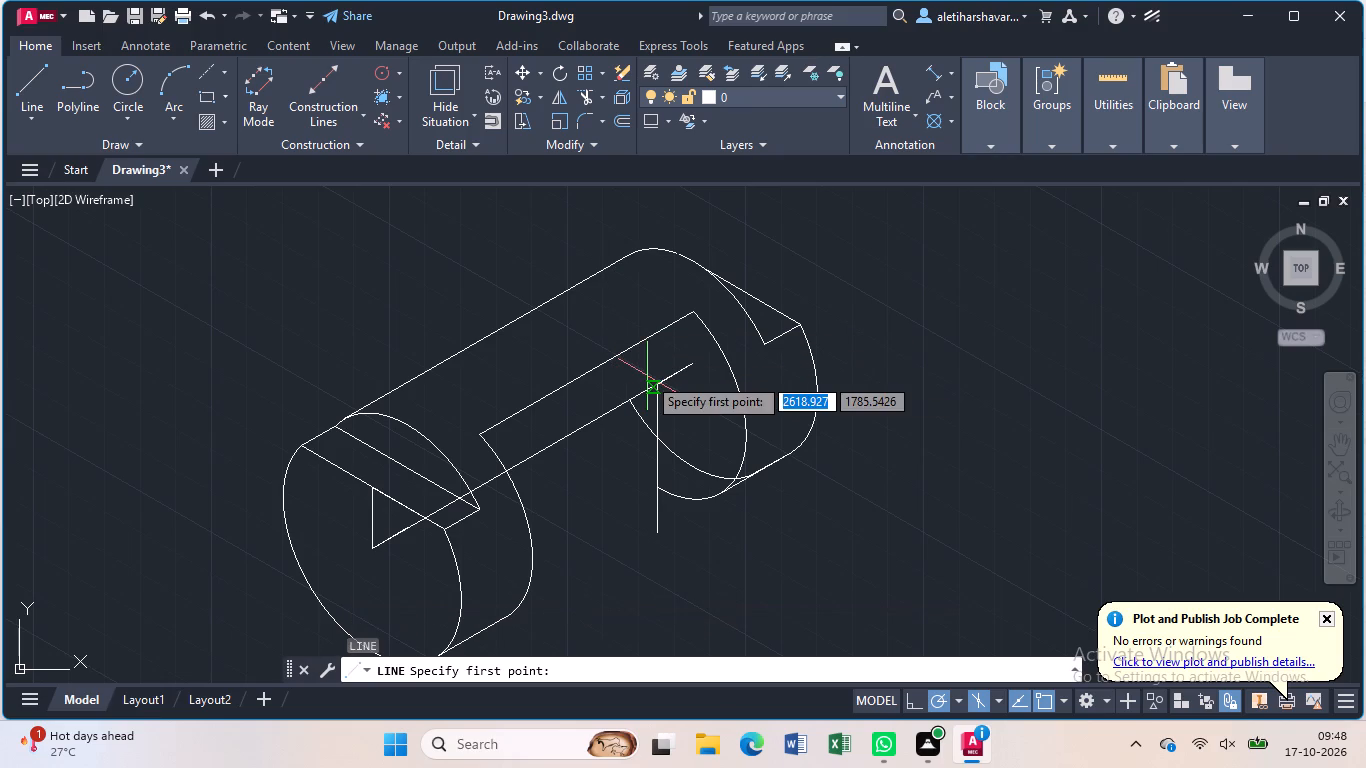
click(691, 318)
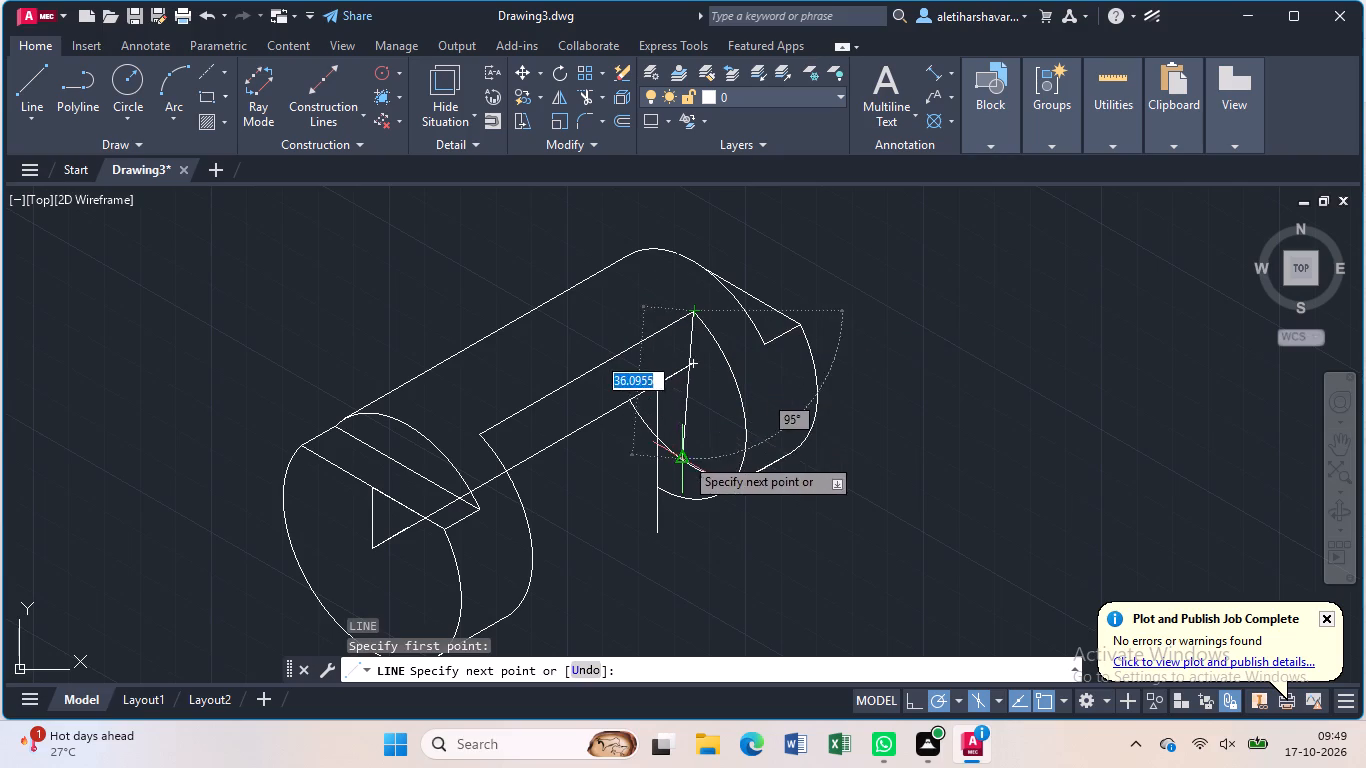
click(701, 579)
key(Escape)
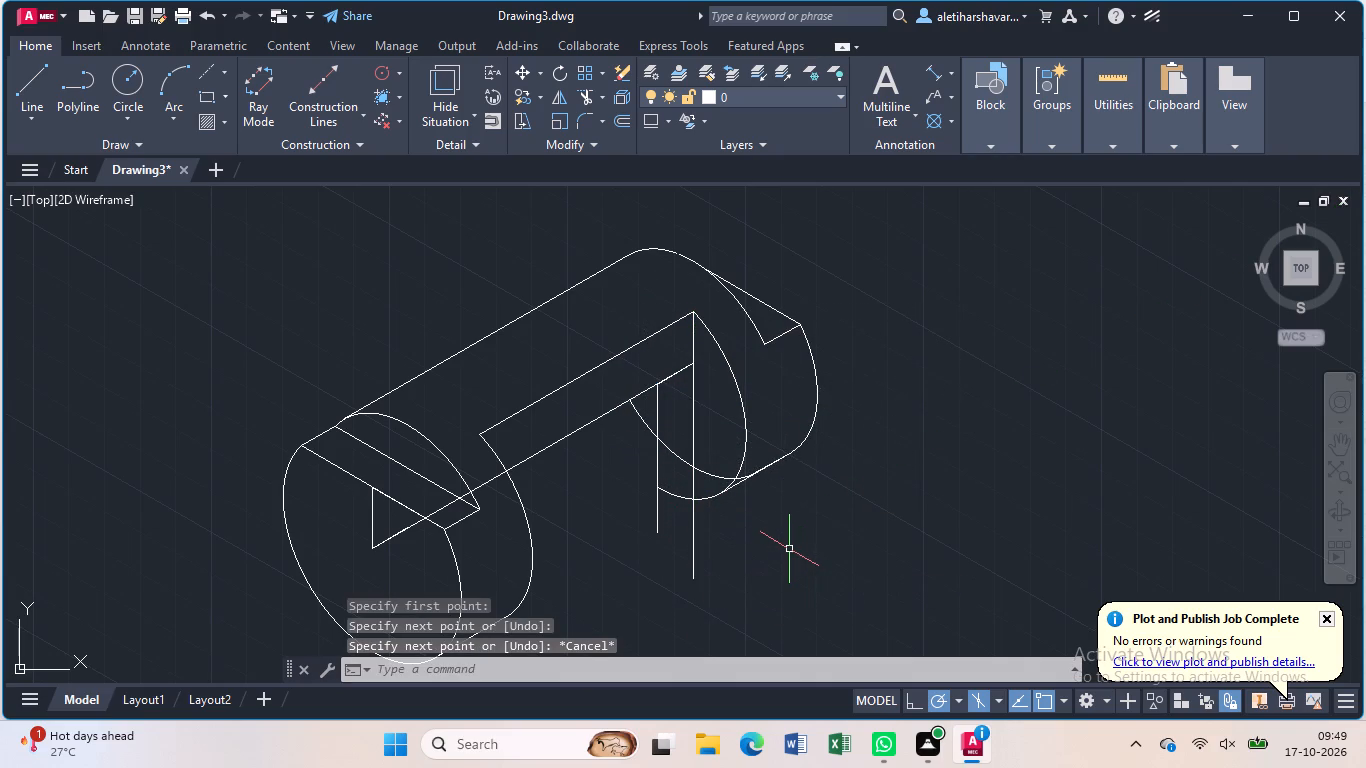
Trim the far disc's original isocircle between the lower connecting line and the copied isocircle's lower edge.
text(tr)
key(Return)
click(740, 478)
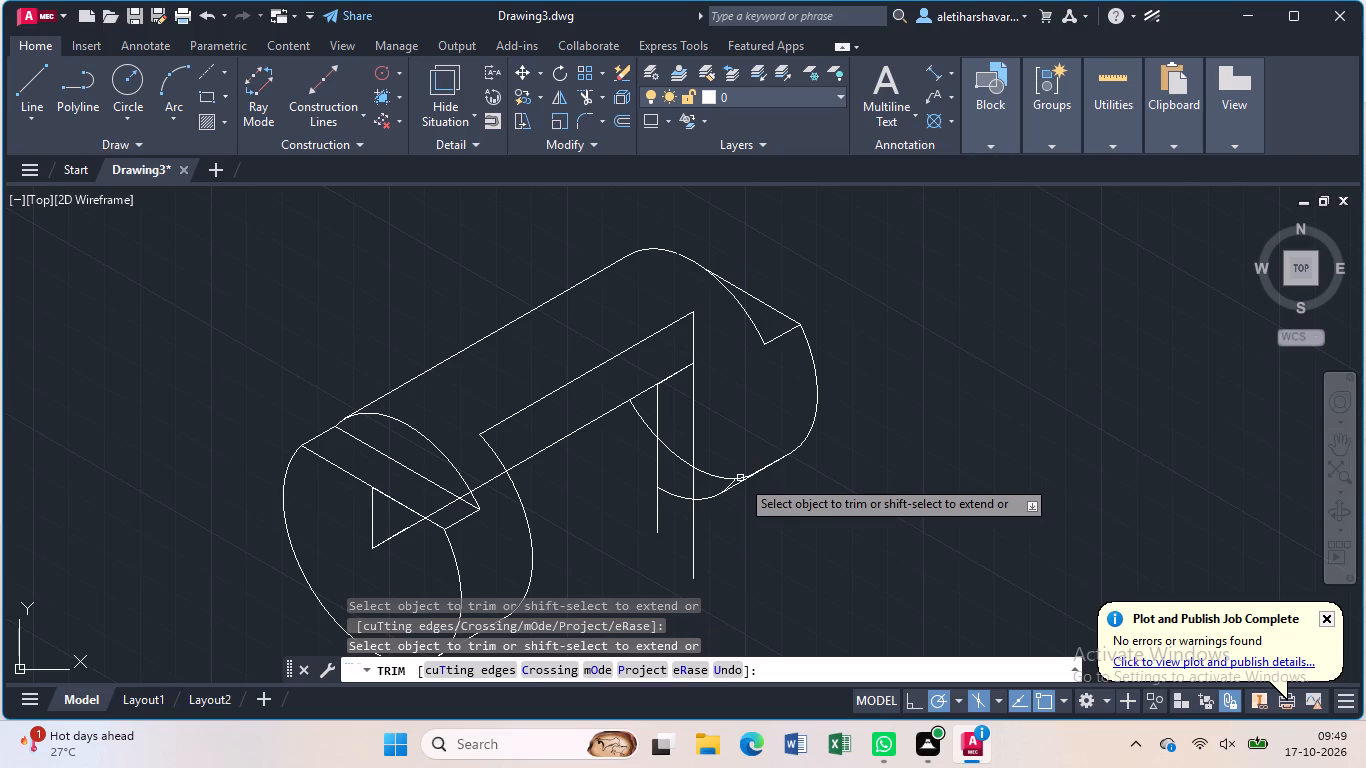
key(ctrl+z)
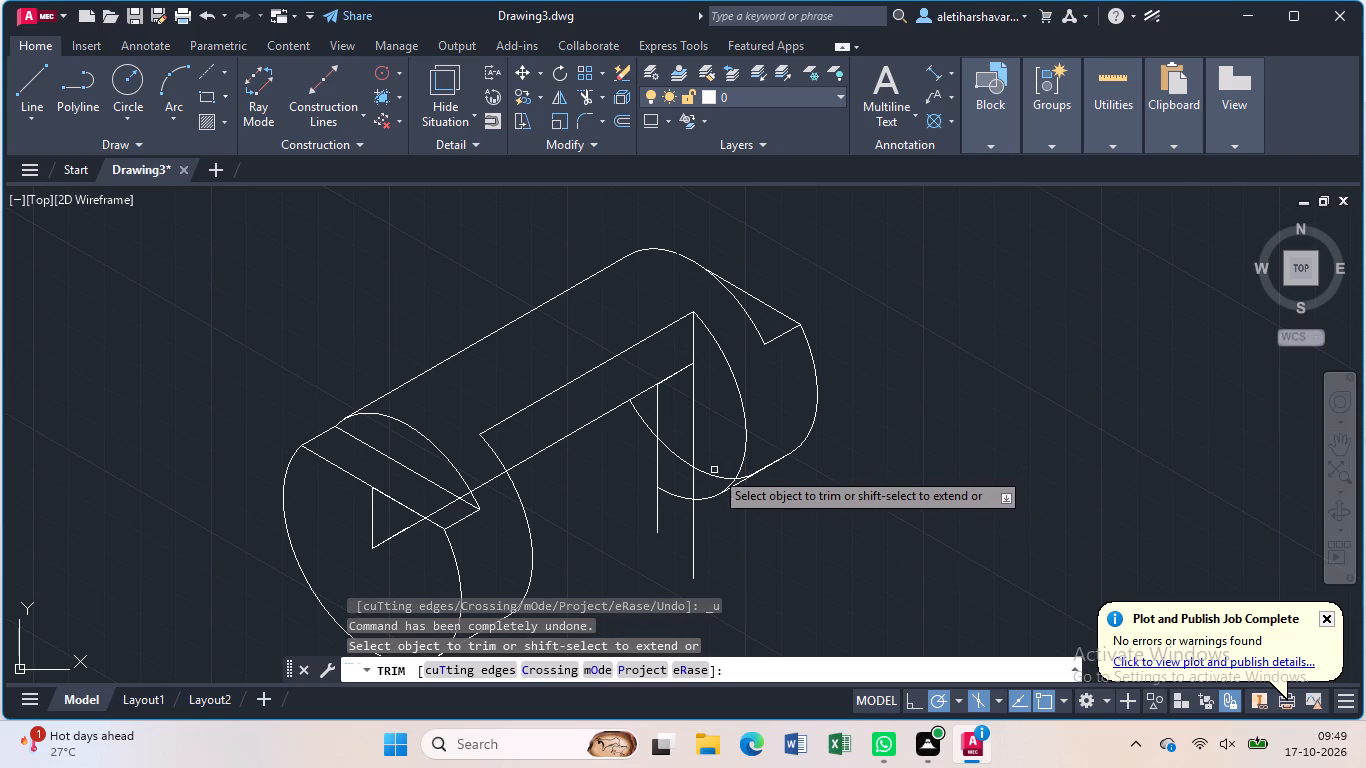
click(712, 476)
click(676, 454)
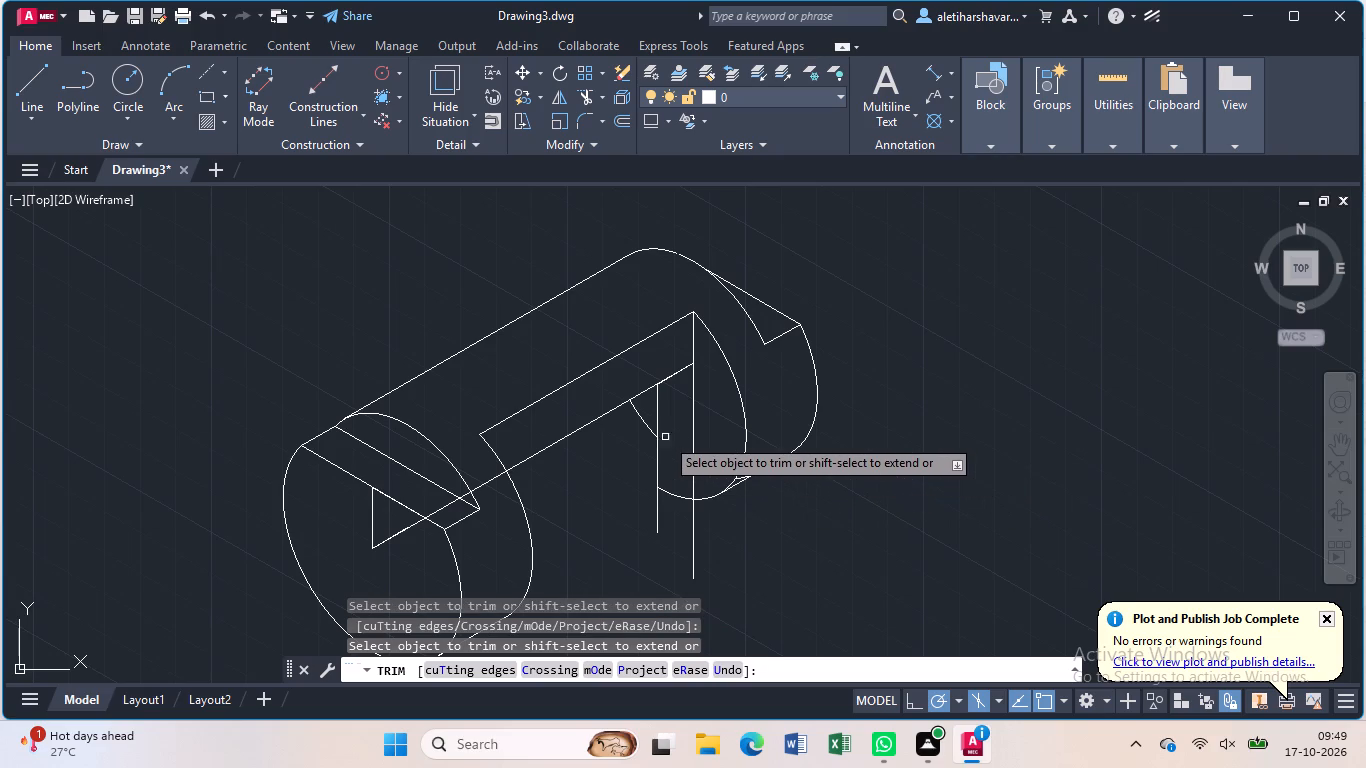
click(650, 430)
Remove the old vertical line at the far disc and trim the copied isocircle back to the new vertical line.
click(659, 438)
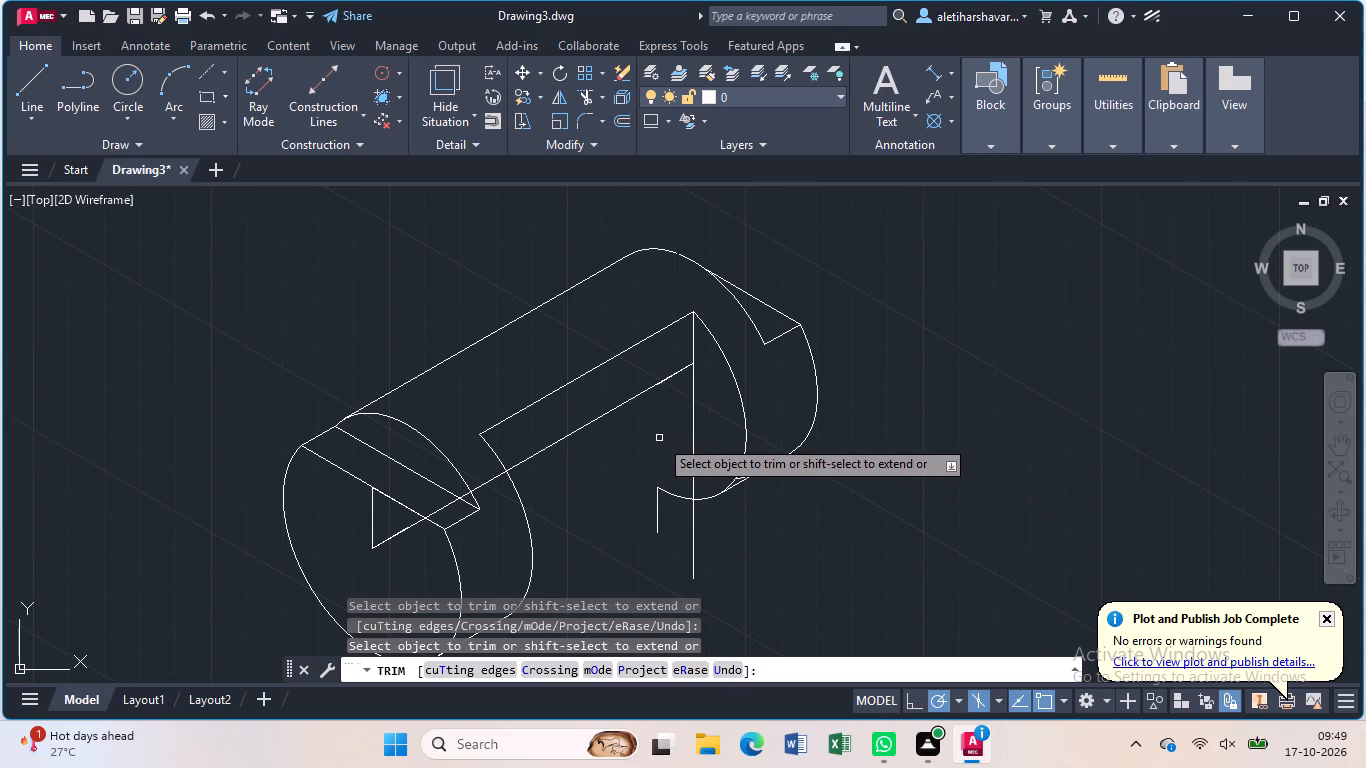
click(658, 500)
click(671, 492)
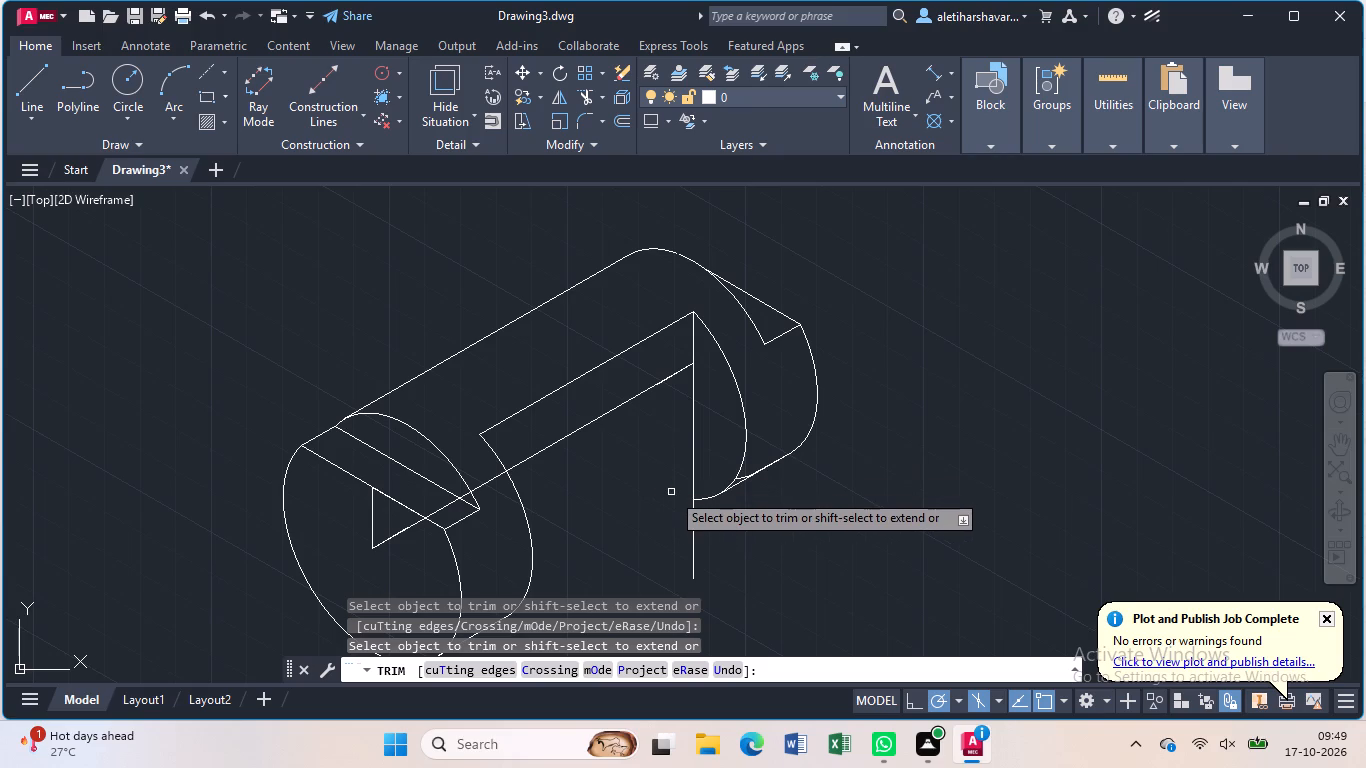
Trim the leftover piece of the original isocircle beside the far disc's lower tangent line.
scroll(671, 492, up, 1)
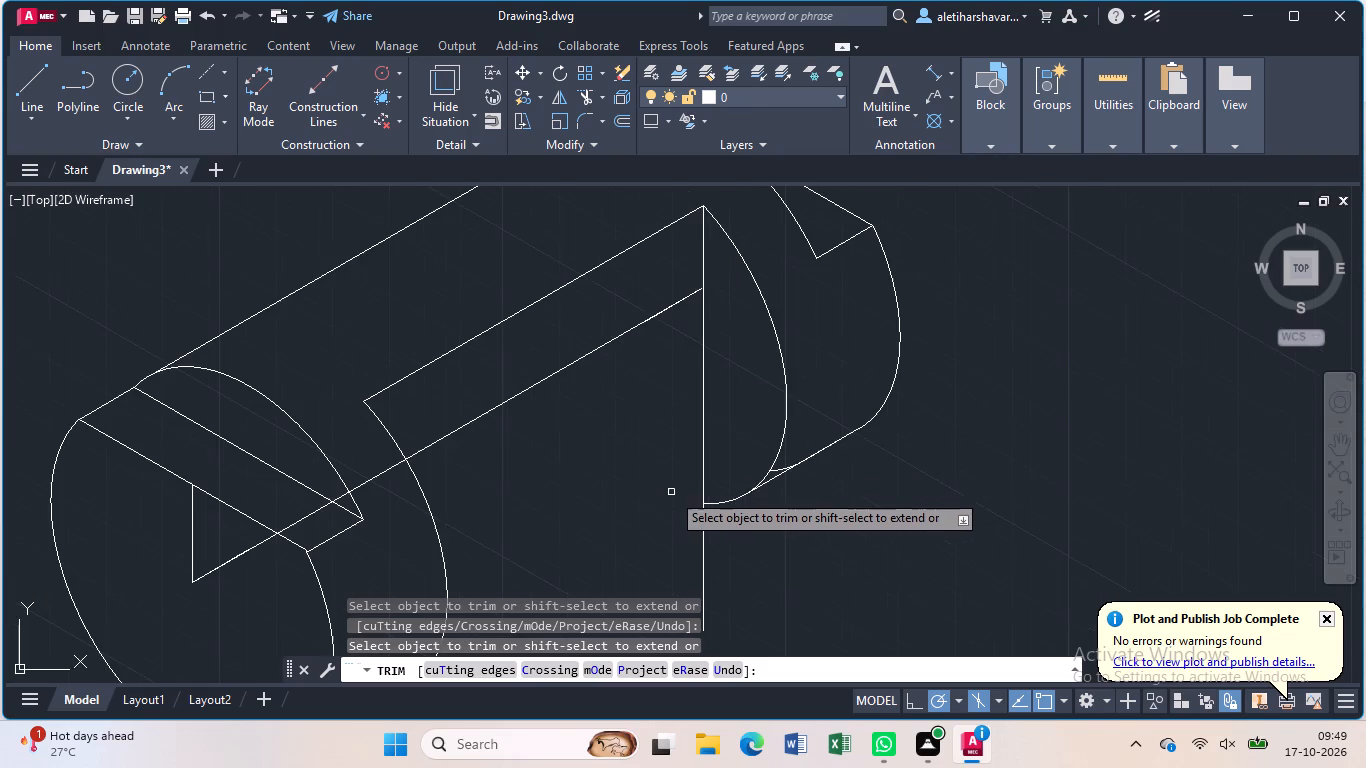
click(774, 473)
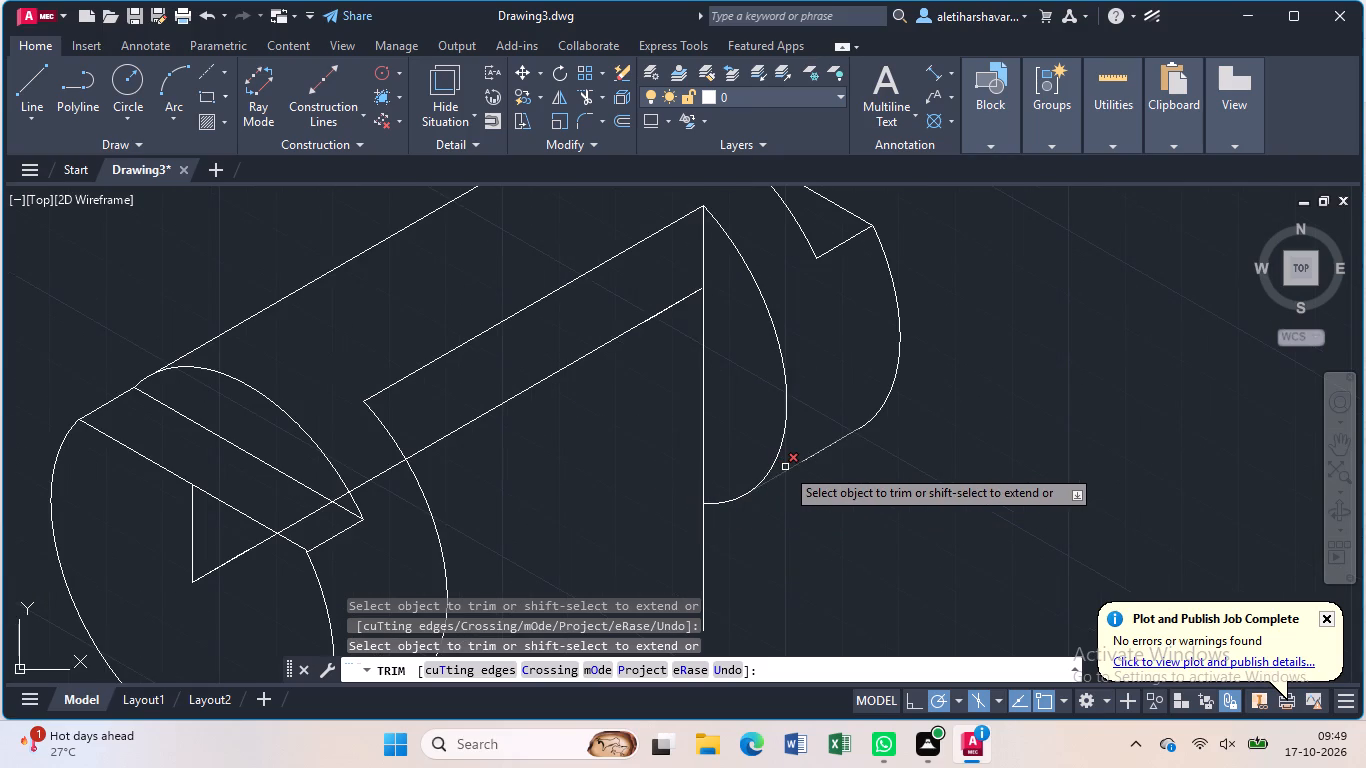
scroll(785, 467, down, 2)
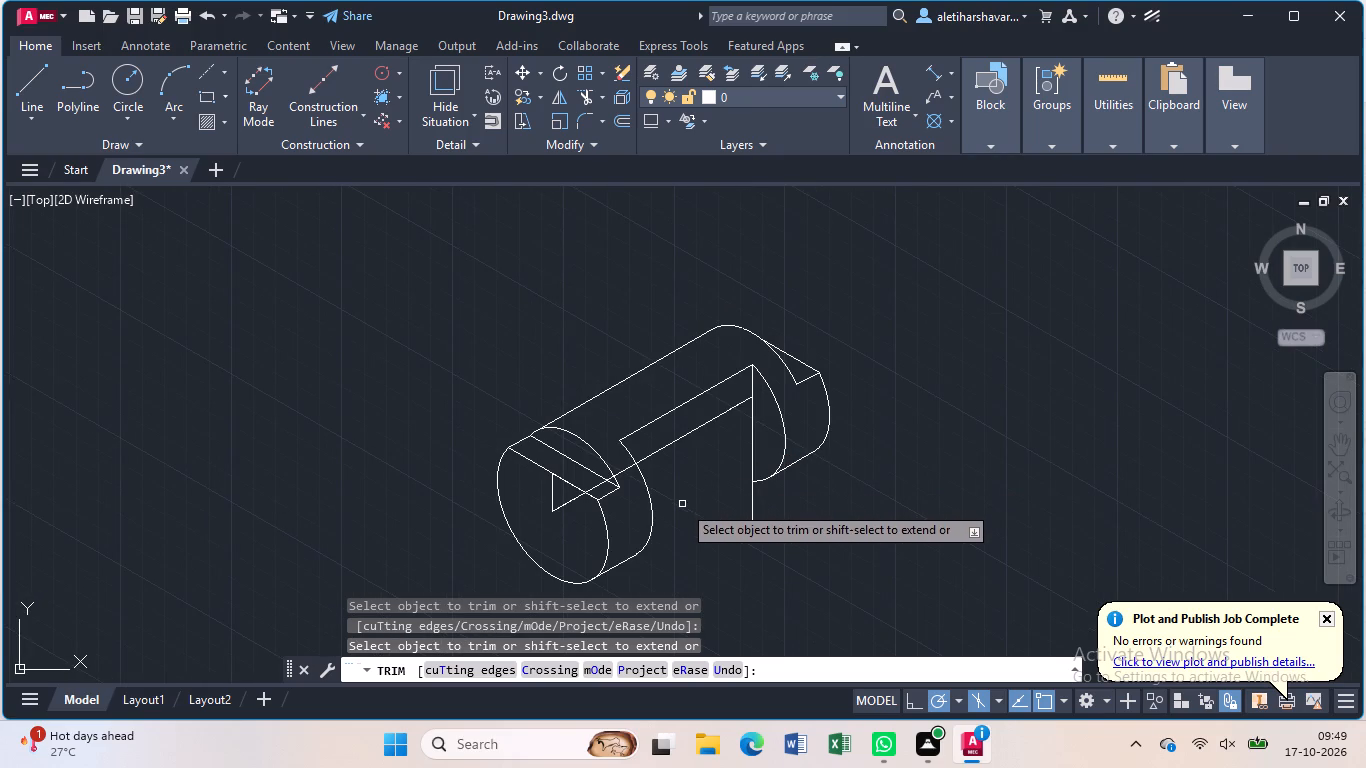
Trim away the lower connecting line's segments and the short vertical line lying within the near disc.
middle_drag(682, 504, 696, 396)
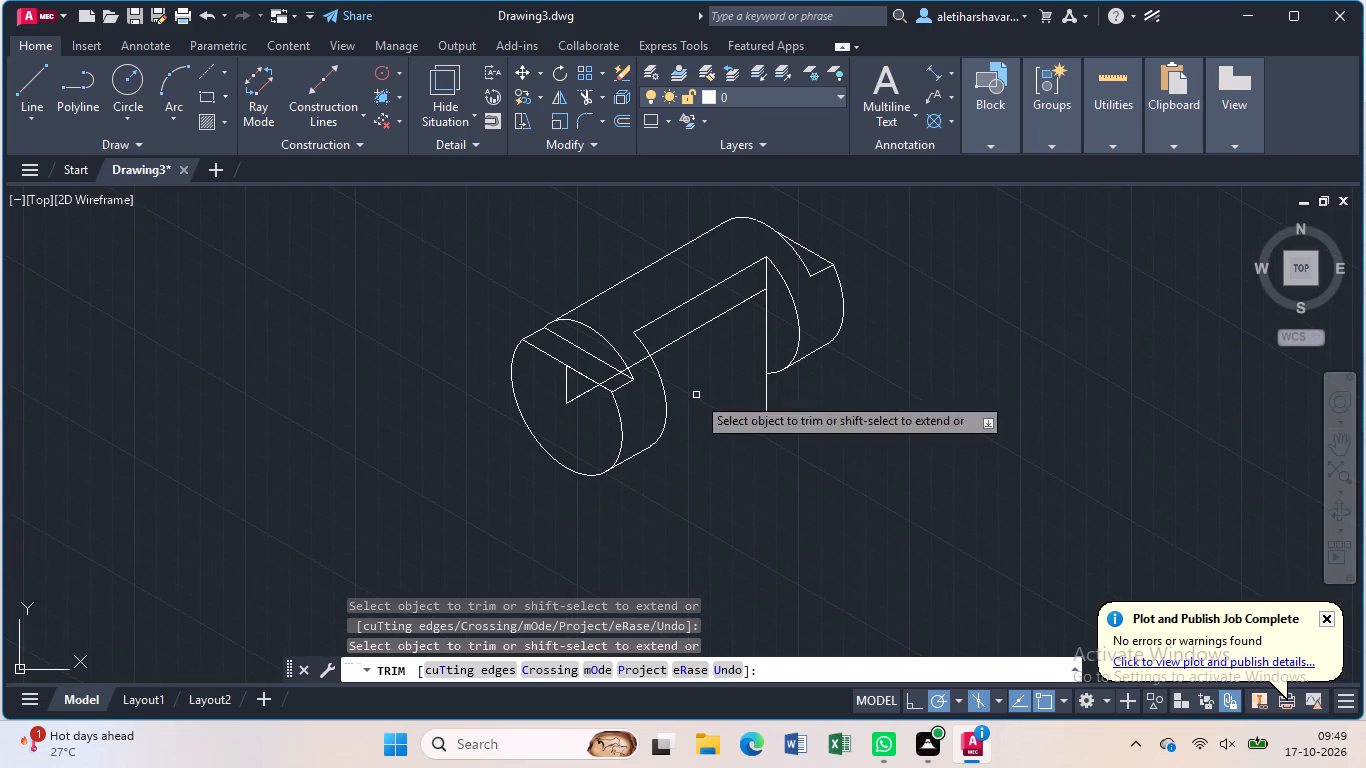
click(636, 362)
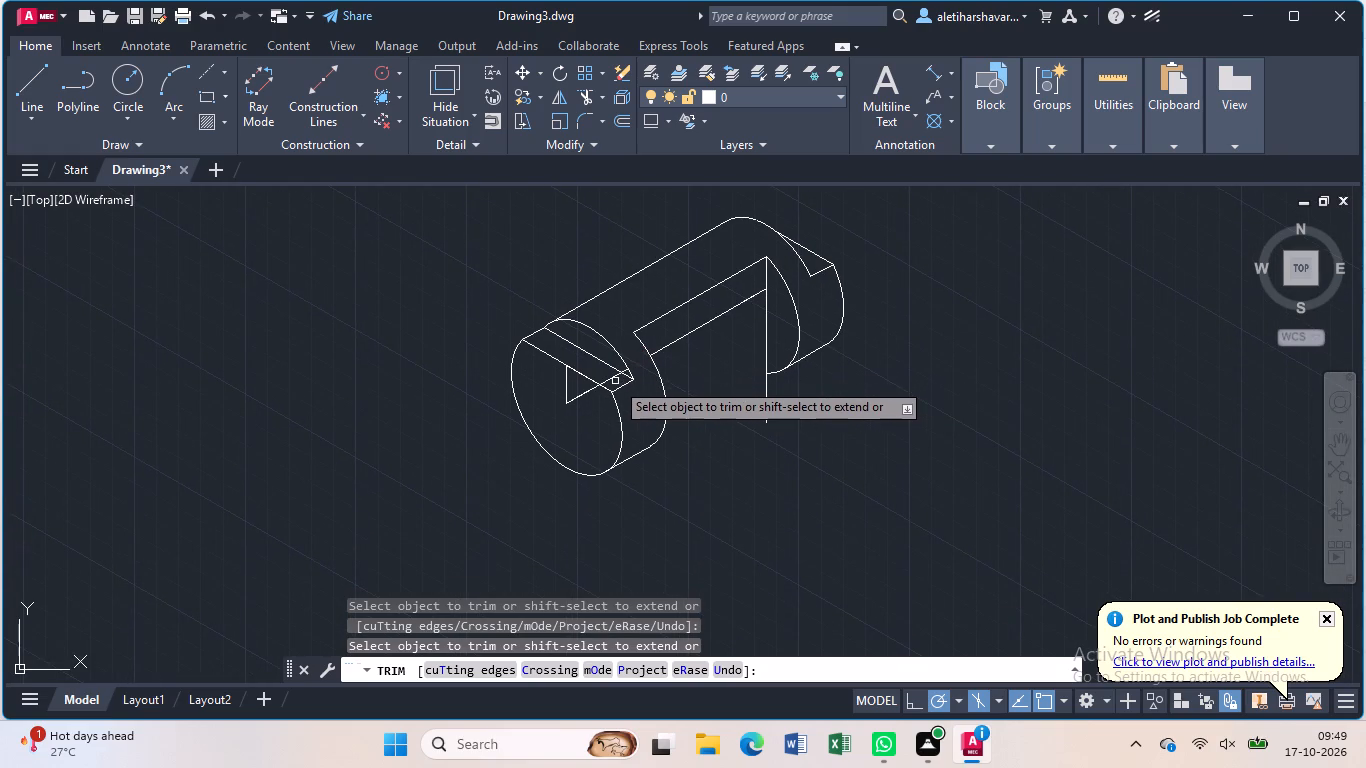
click(612, 378)
click(580, 394)
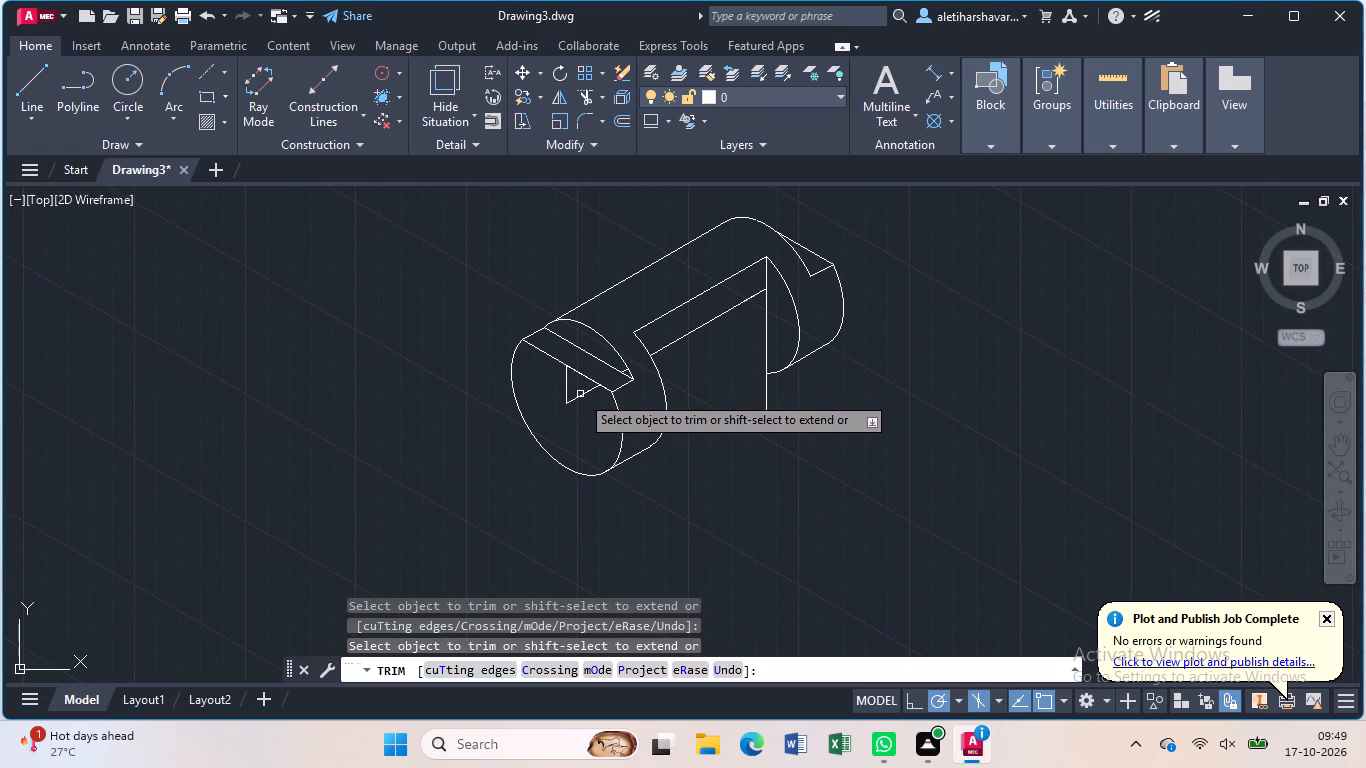
click(565, 384)
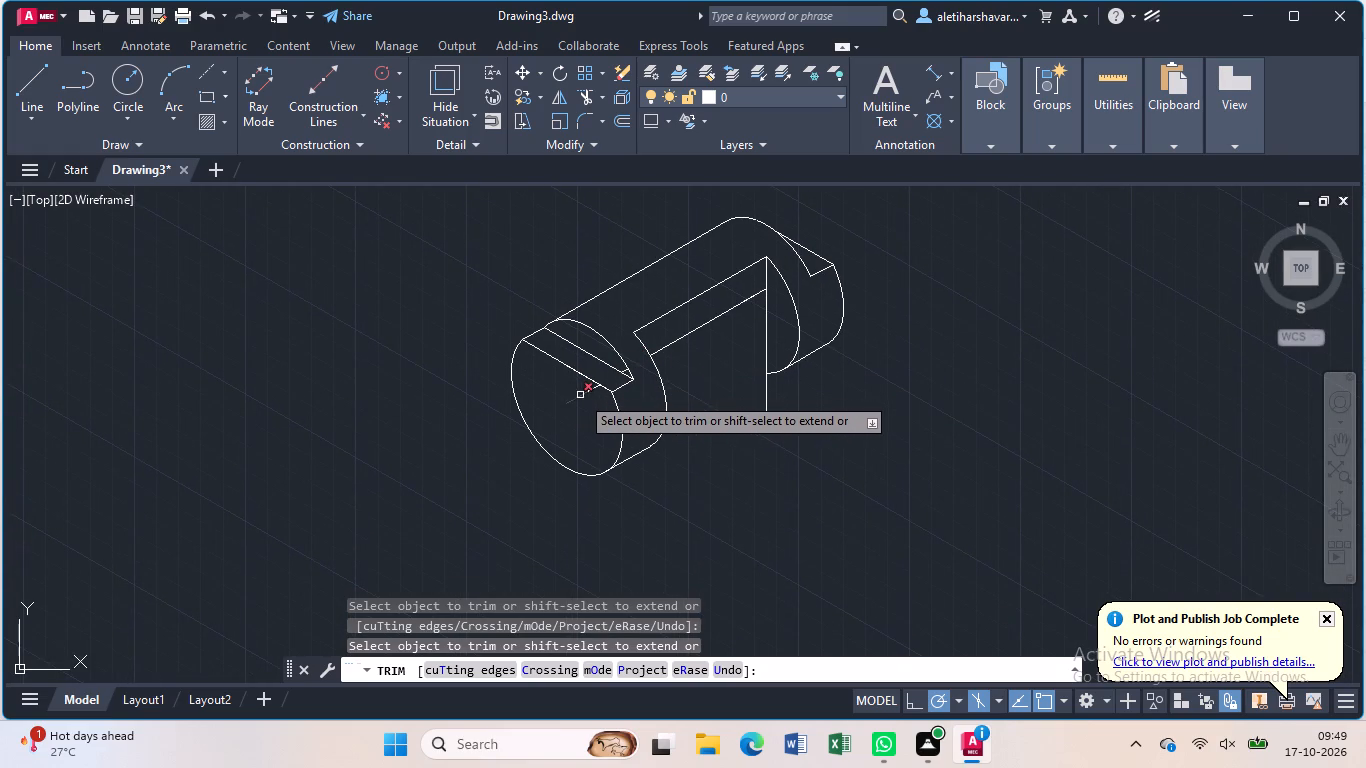
click(580, 395)
click(595, 392)
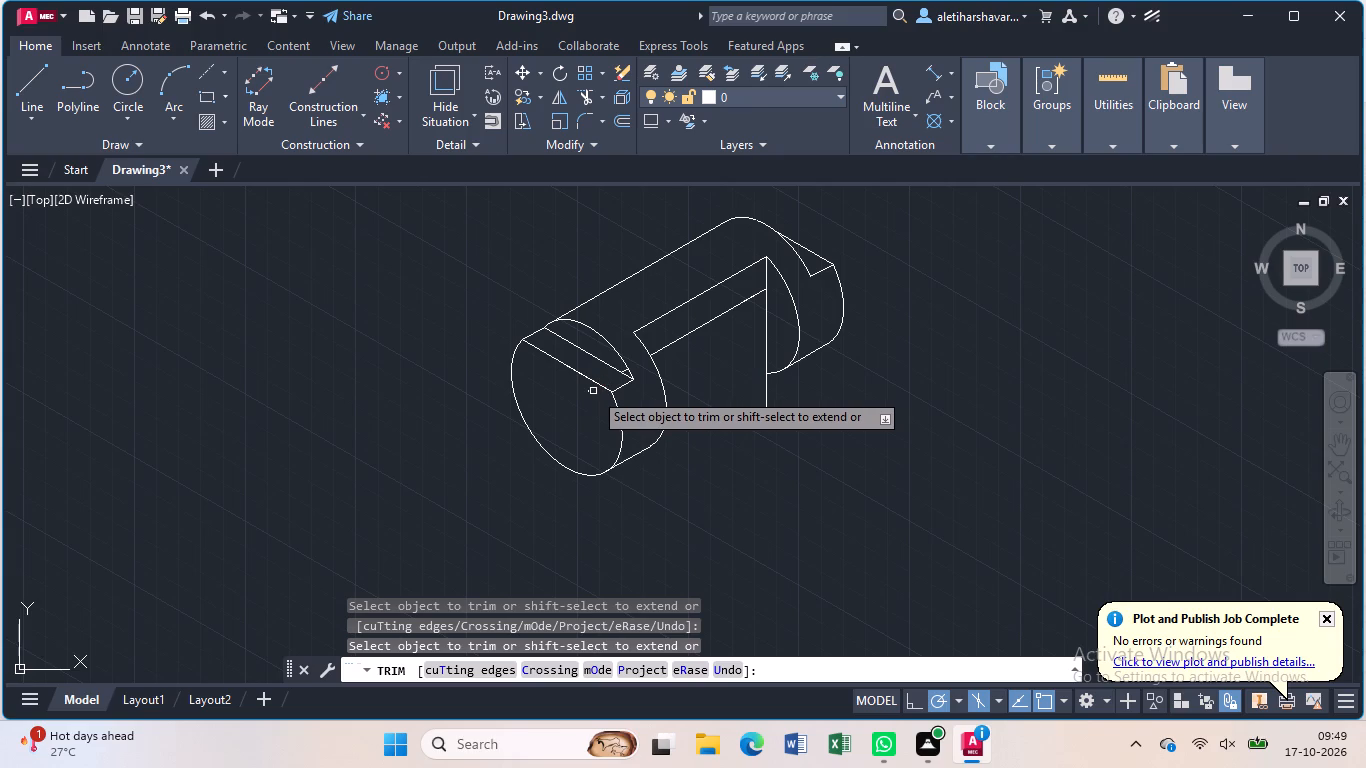
click(590, 392)
scroll(597, 388, up, 2)
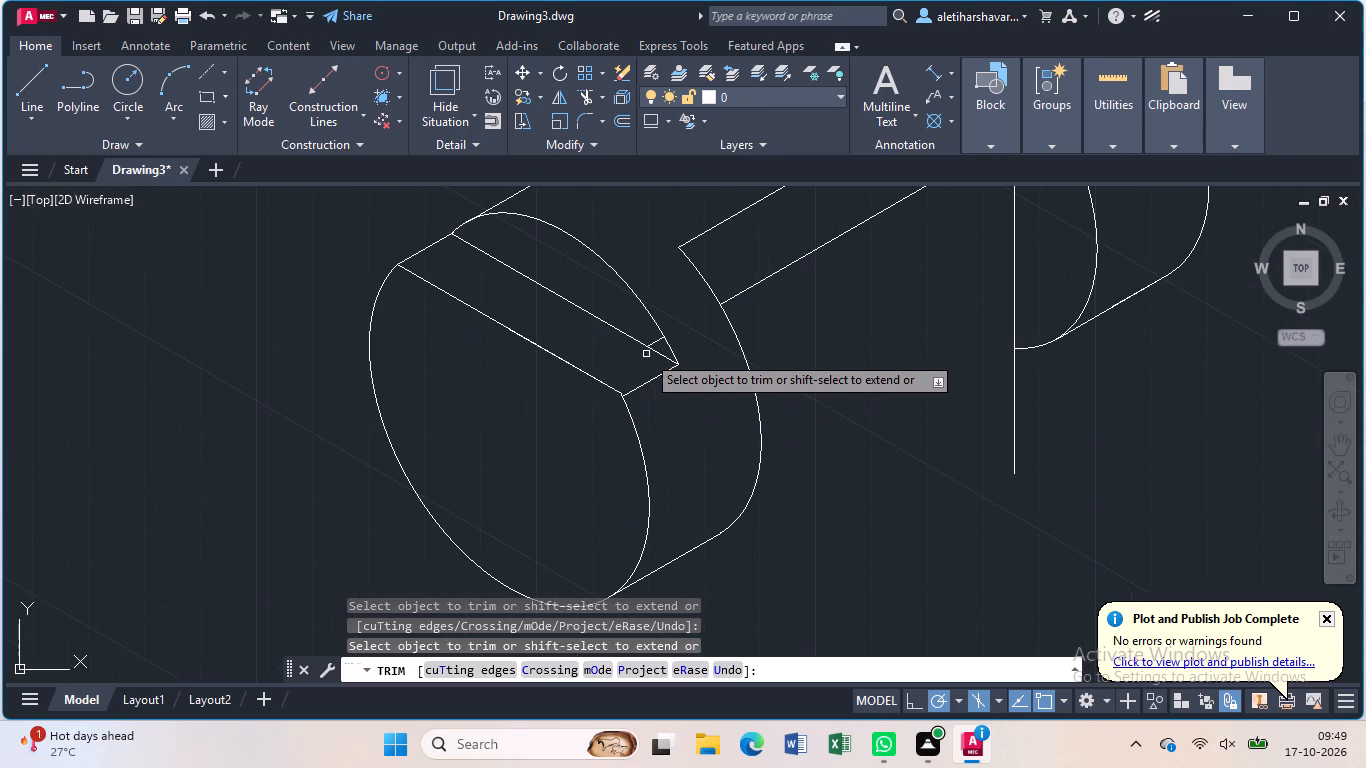
click(655, 344)
scroll(651, 344, down, 2)
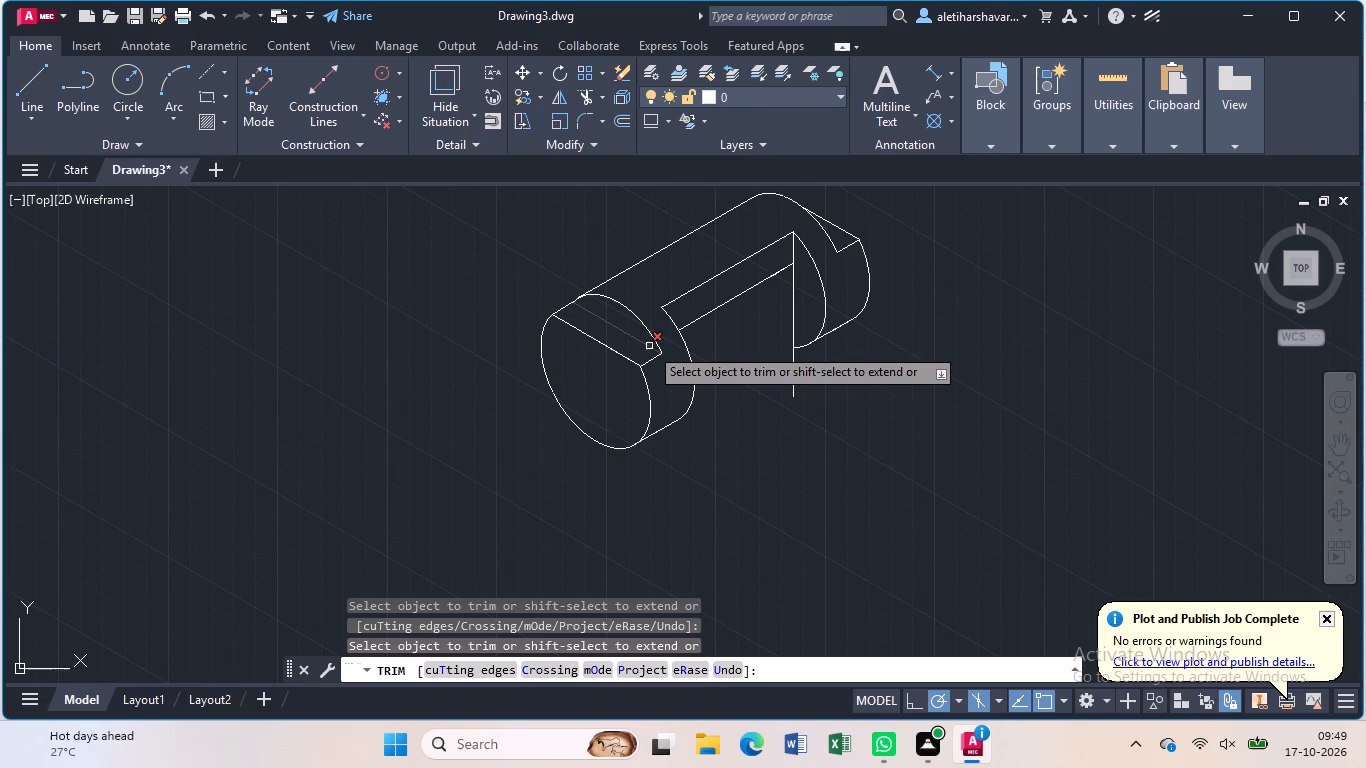
key(Escape)
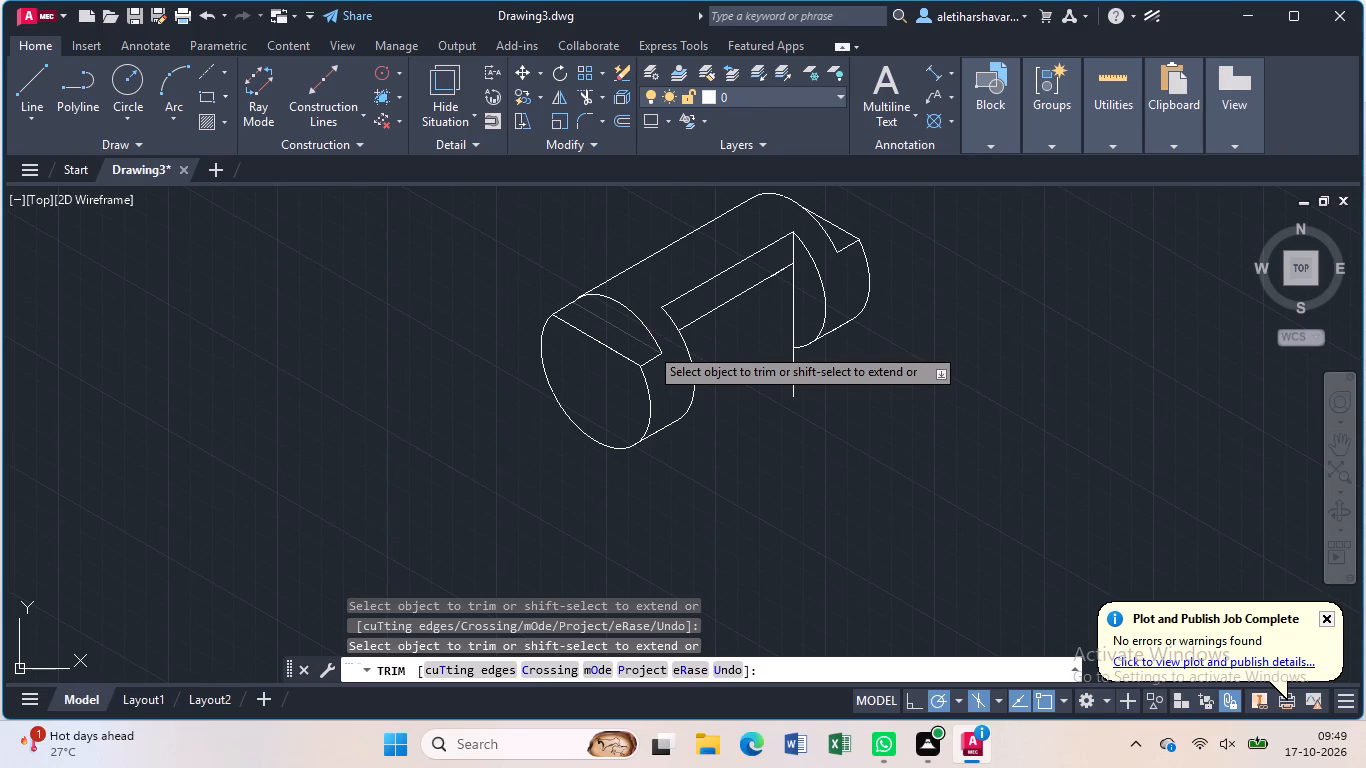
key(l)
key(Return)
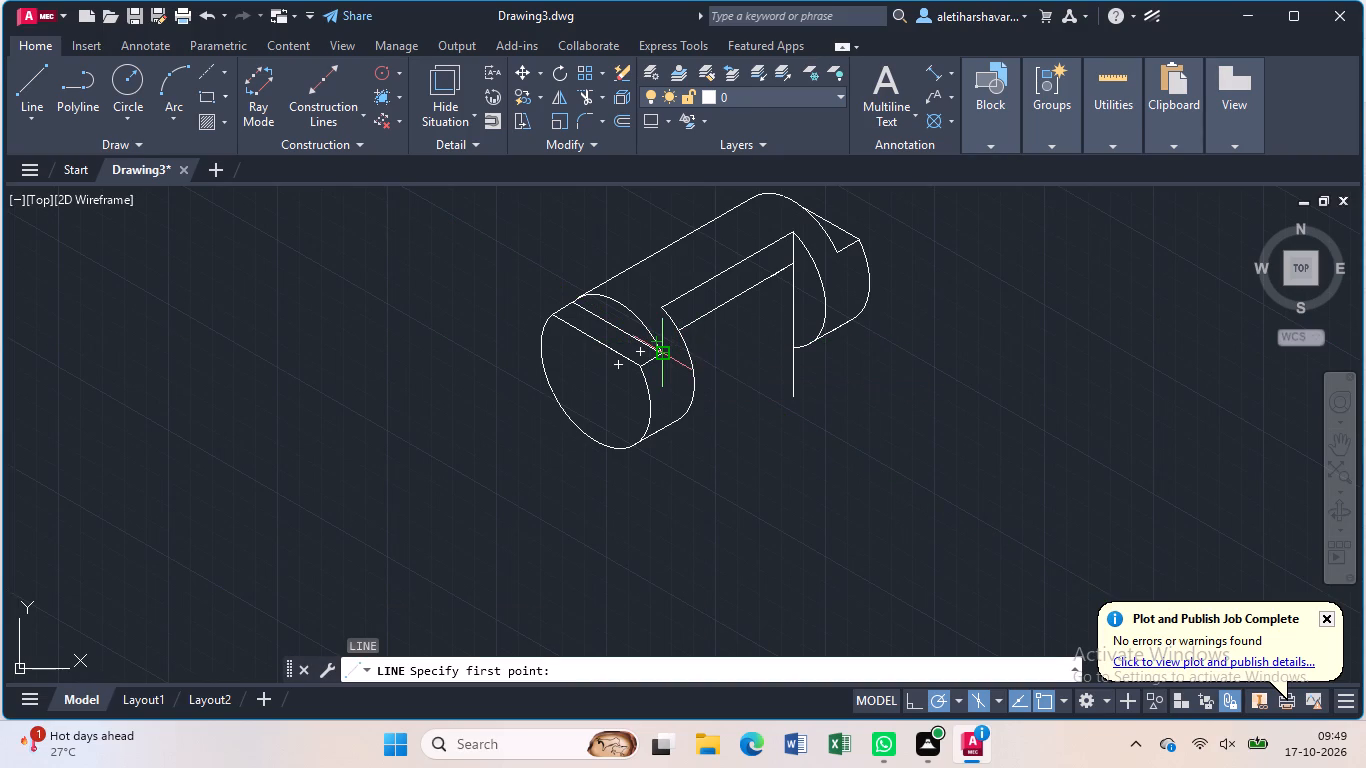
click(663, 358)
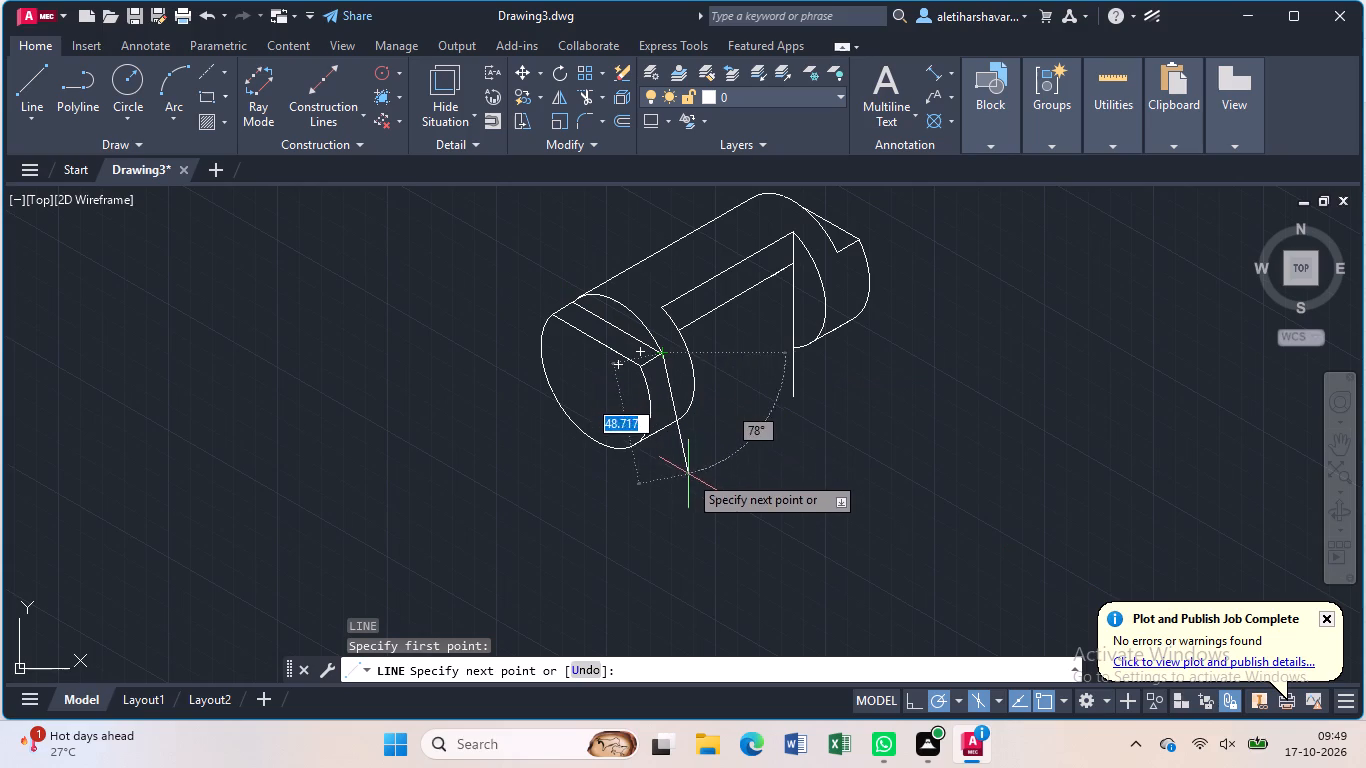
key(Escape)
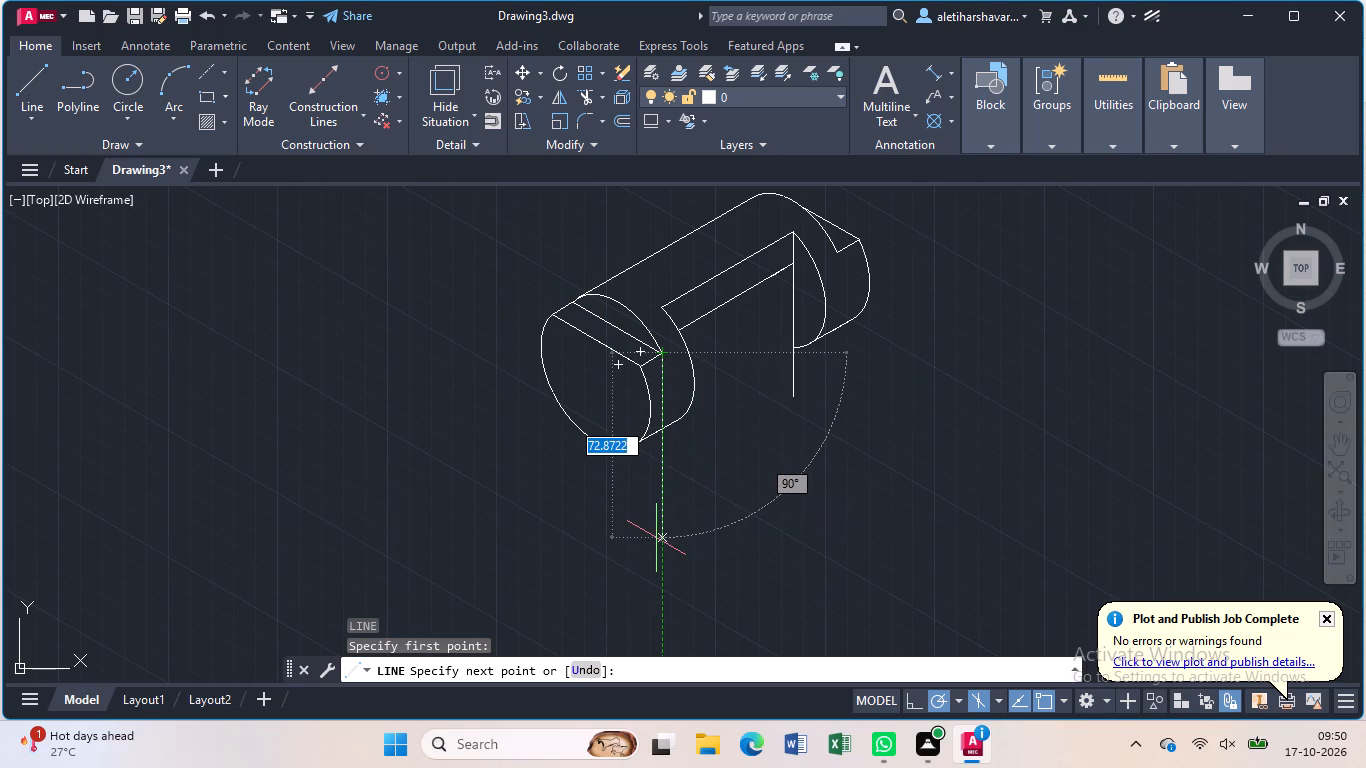
Draw a vertical line about 75 units long downward from the near end of the lower connecting line.
key(Return)
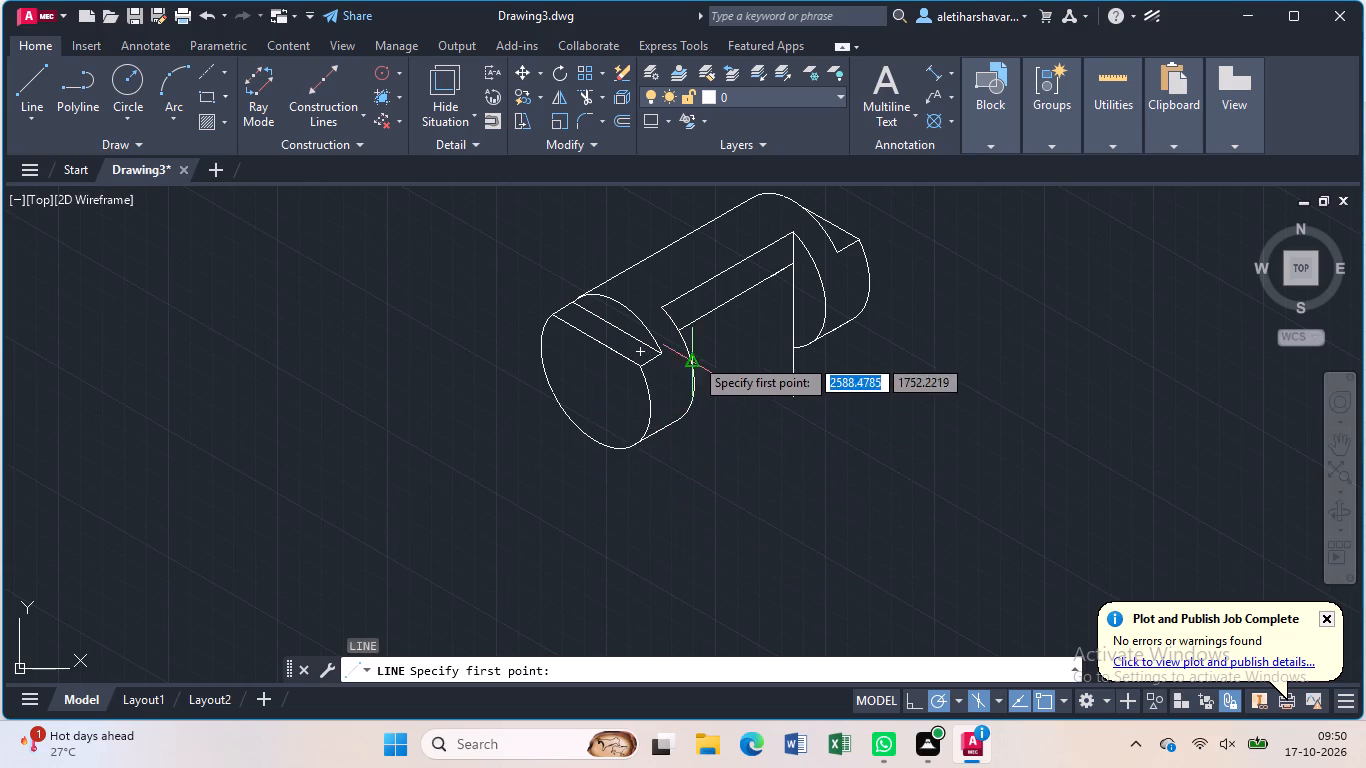
click(683, 323)
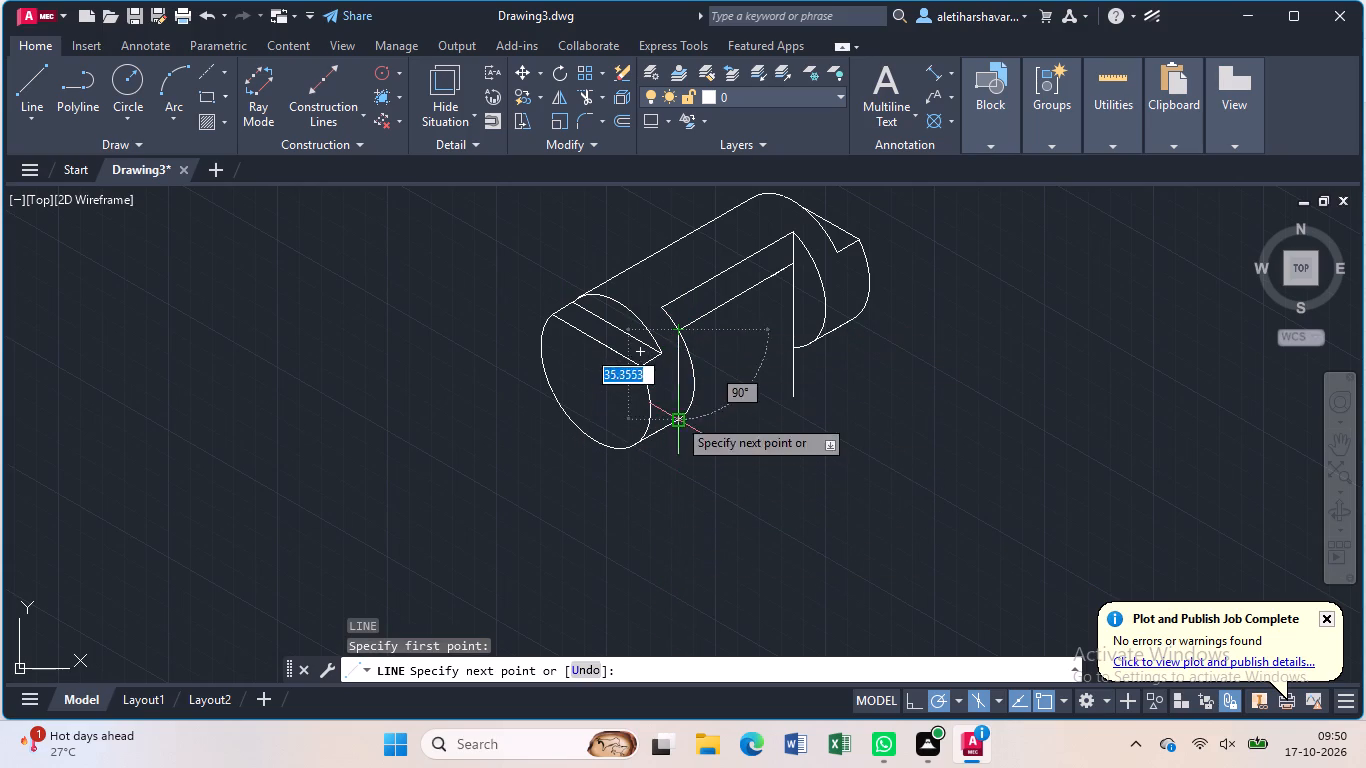
click(673, 520)
key(Escape)
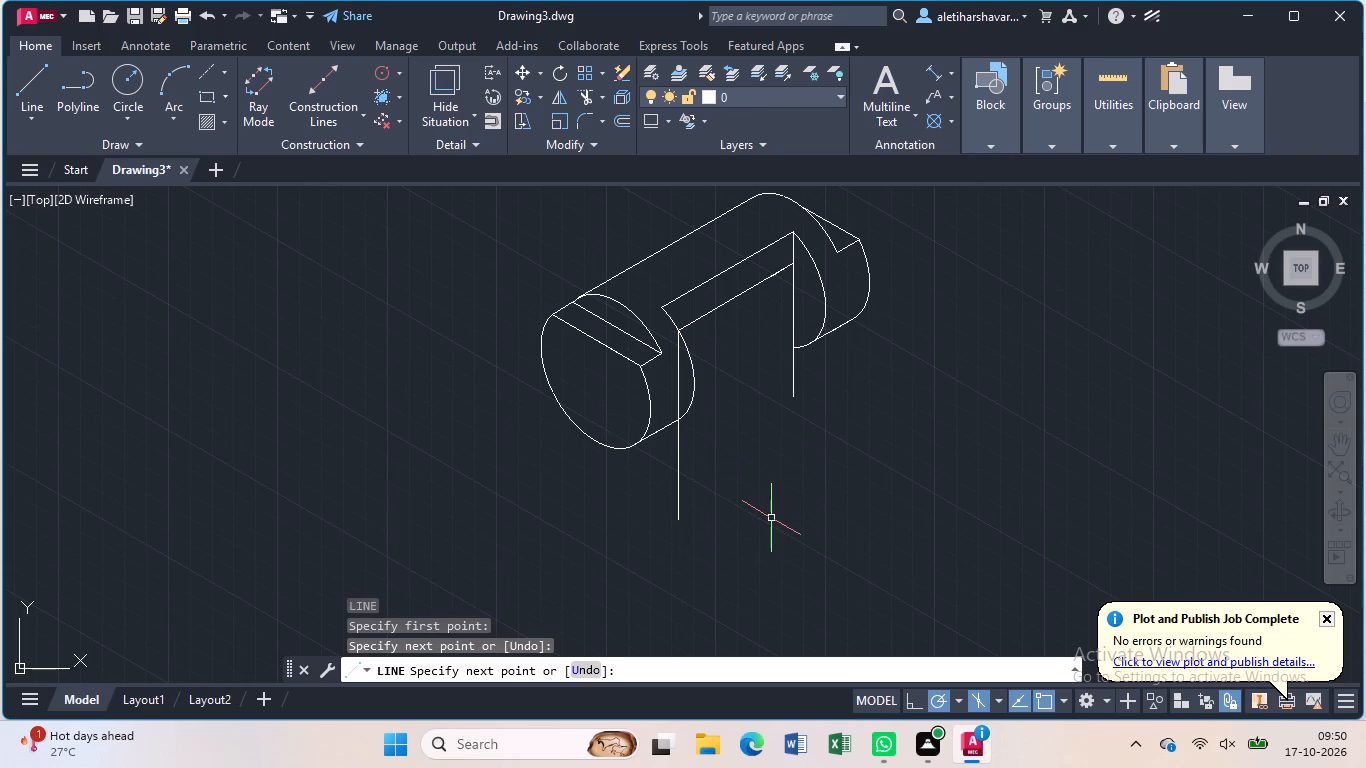
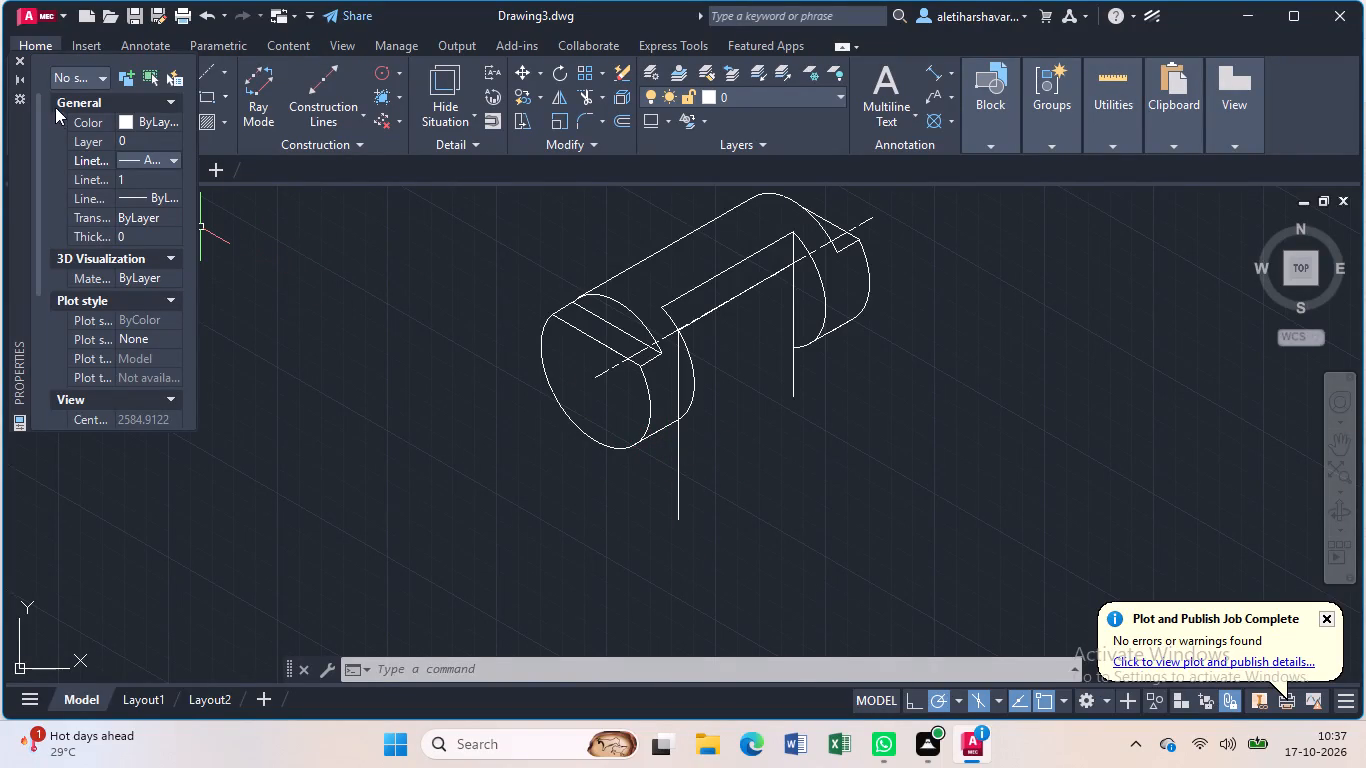
Draw a dash-dot centre line about 90 units long at 330° through the near disc's centre, extending past both sides of it.
click(18, 59)
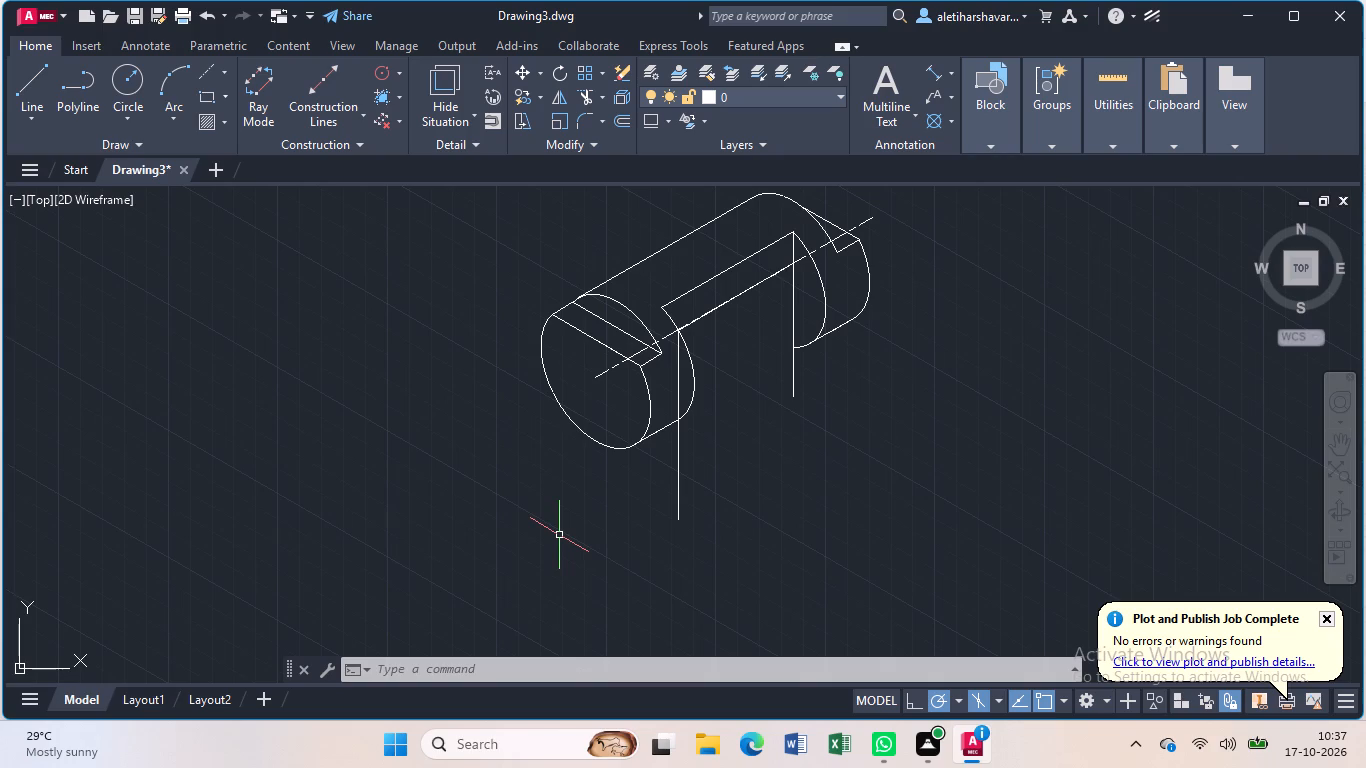
key(Escape)
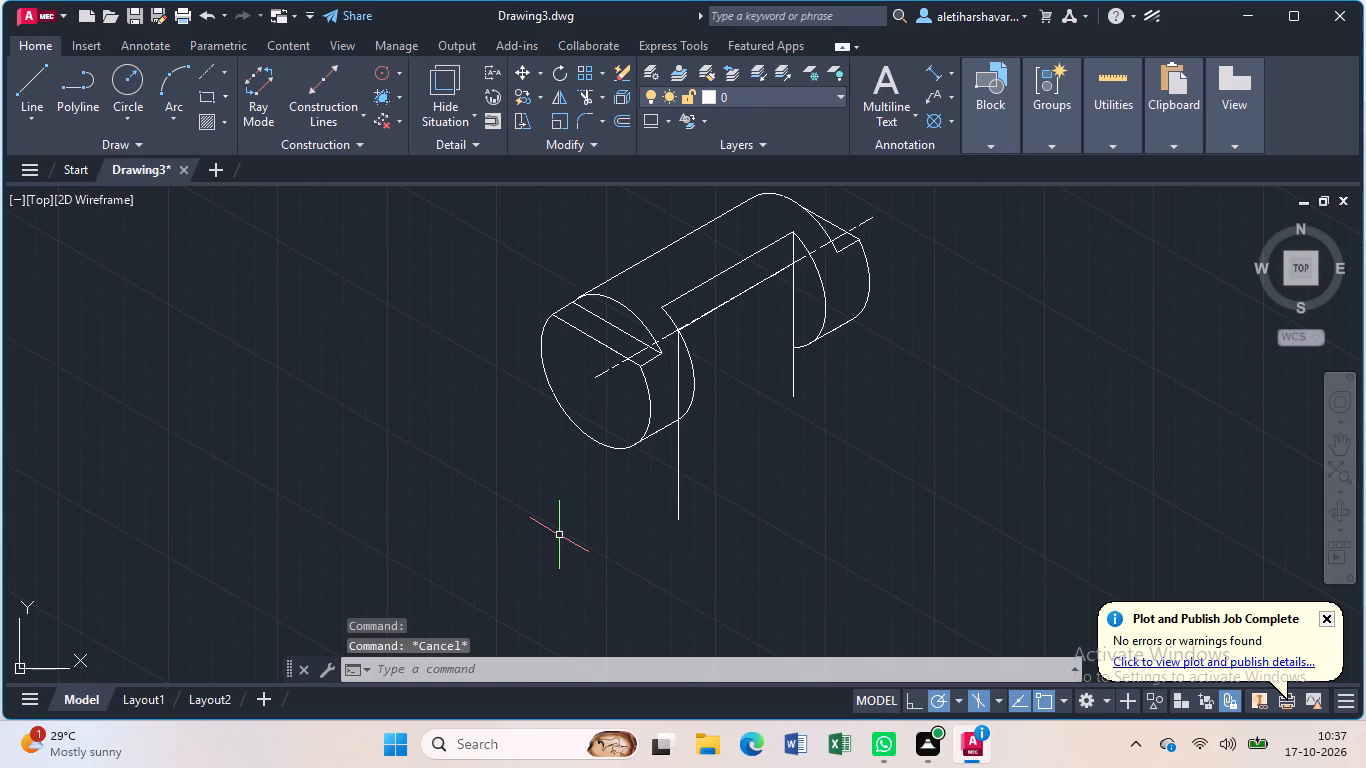
key(l)
key(Return)
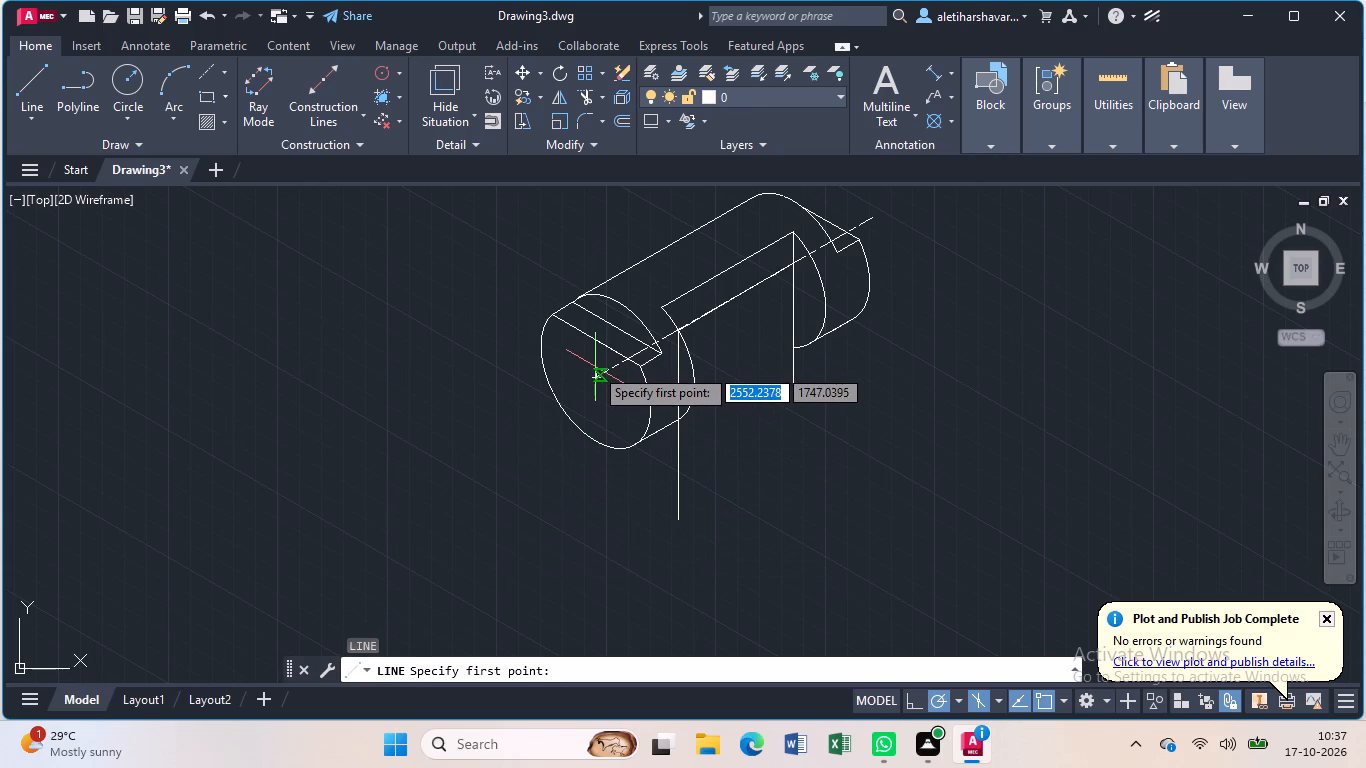
click(511, 330)
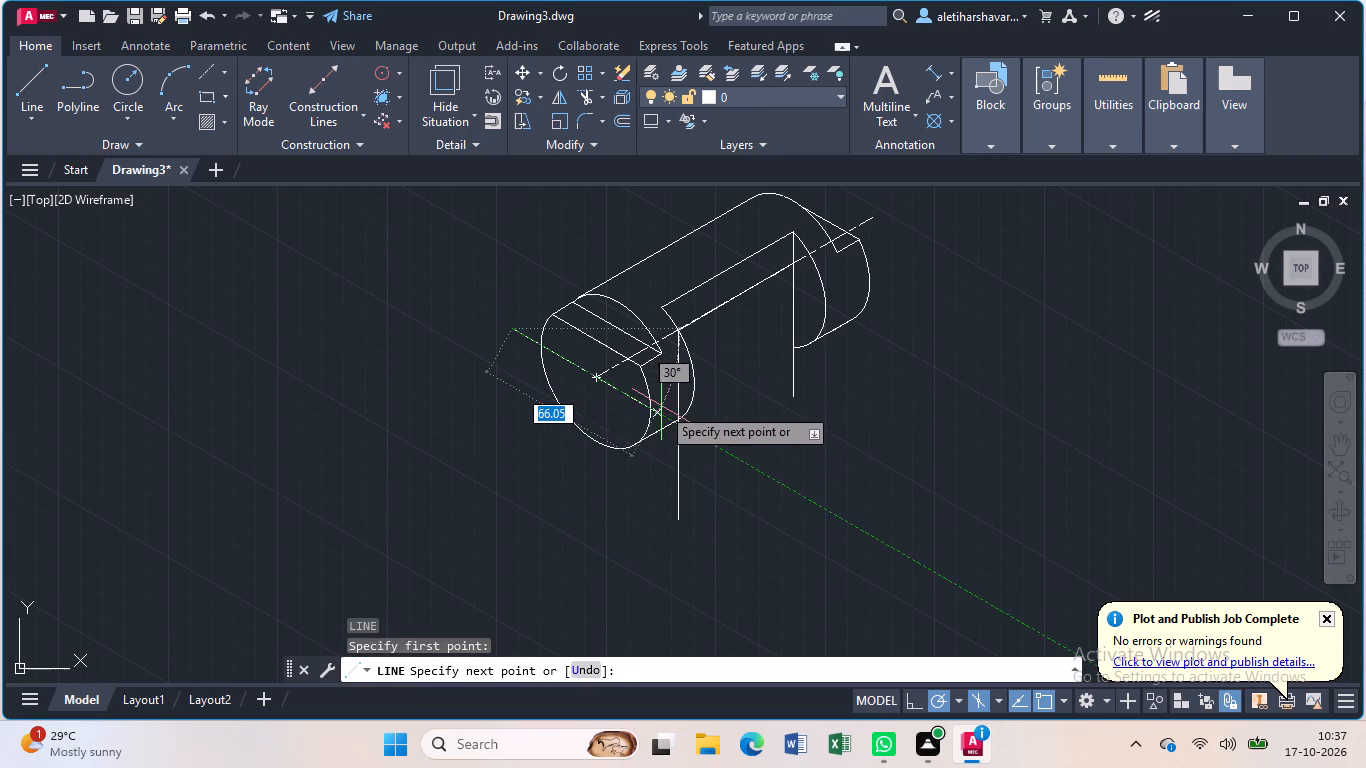
click(709, 444)
key(Escape)
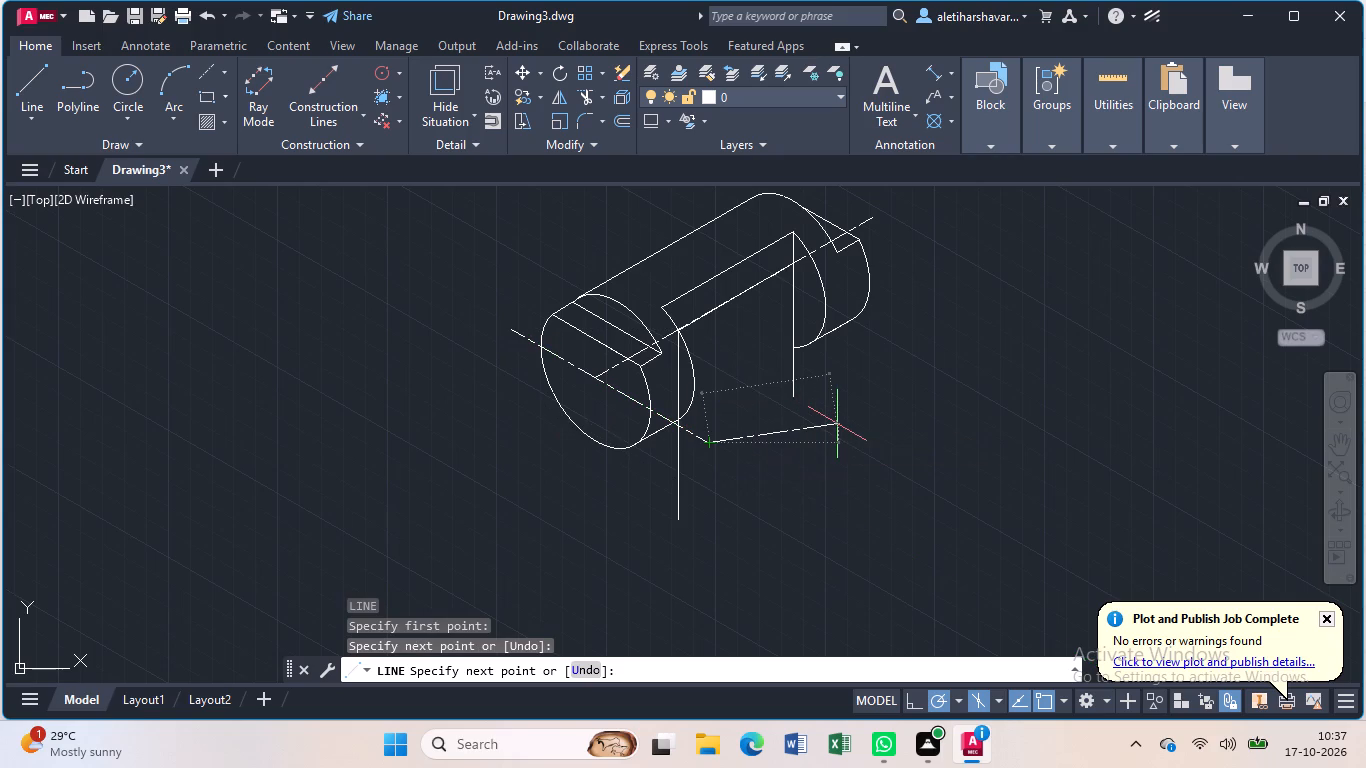
Trim away the part of the near vertical line that lies within the near disc.
key(t)
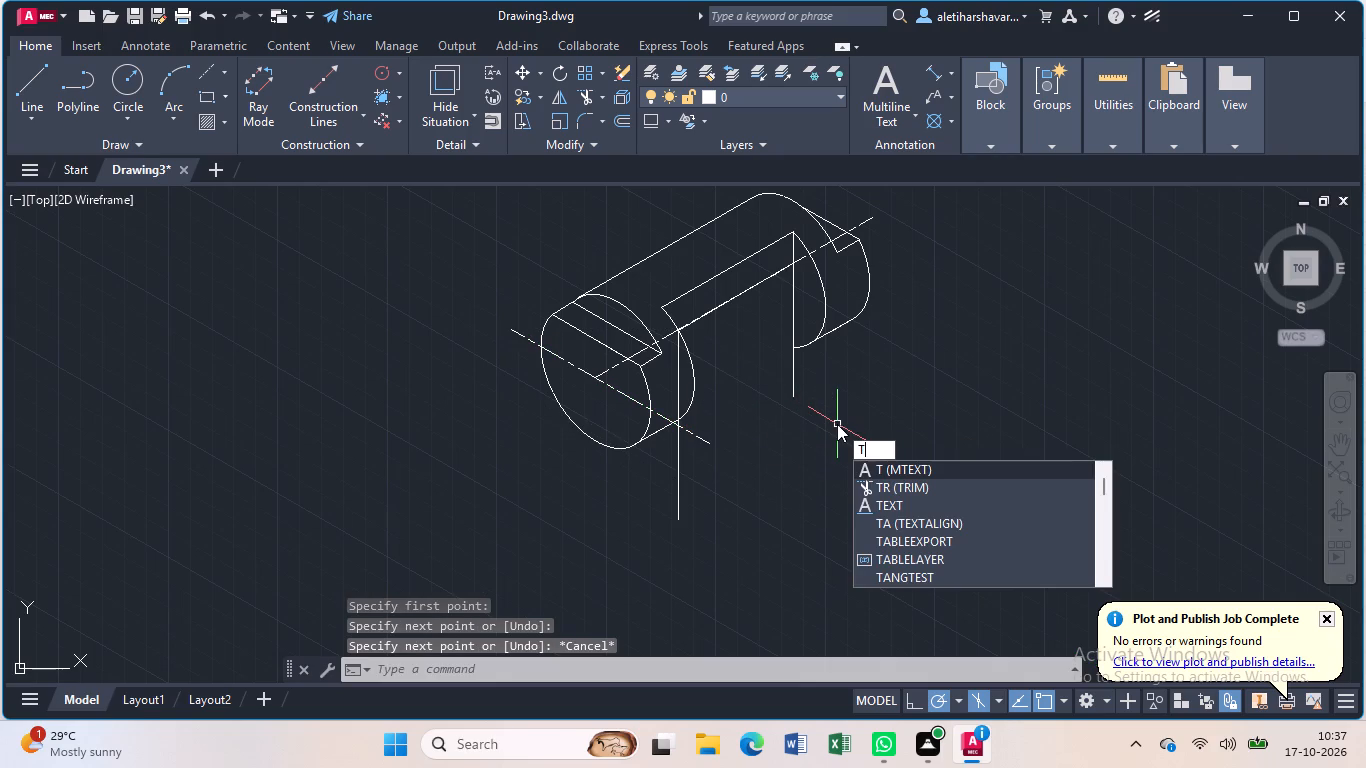
key(e)
key(Escape)
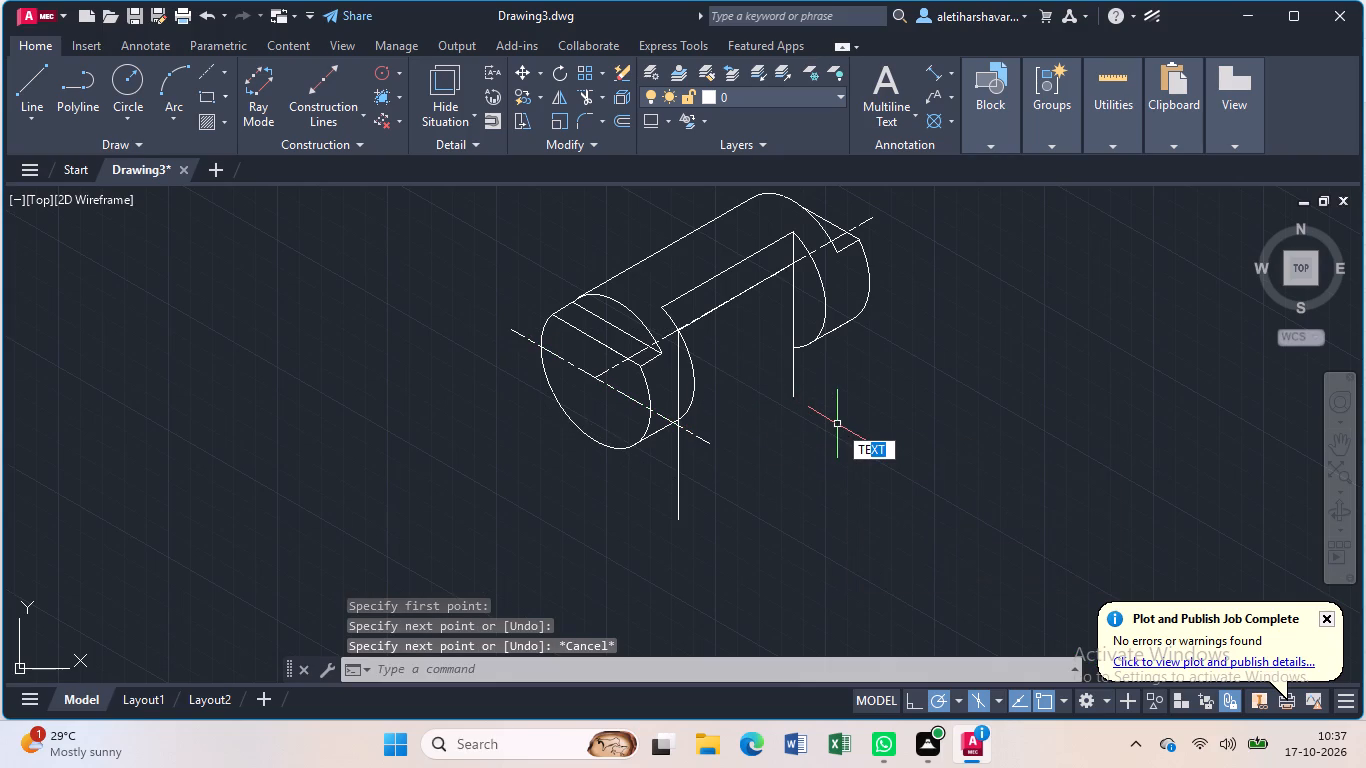
text(tr)
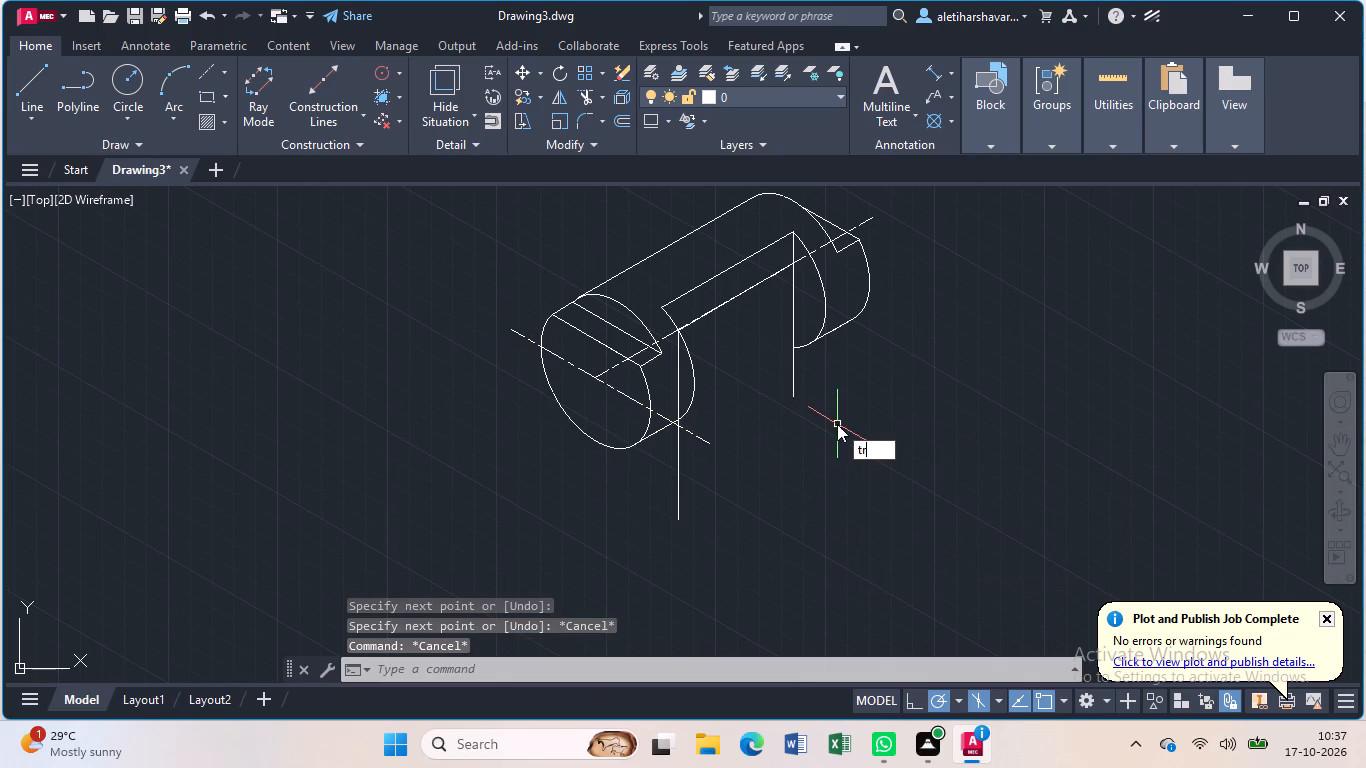
key(Return)
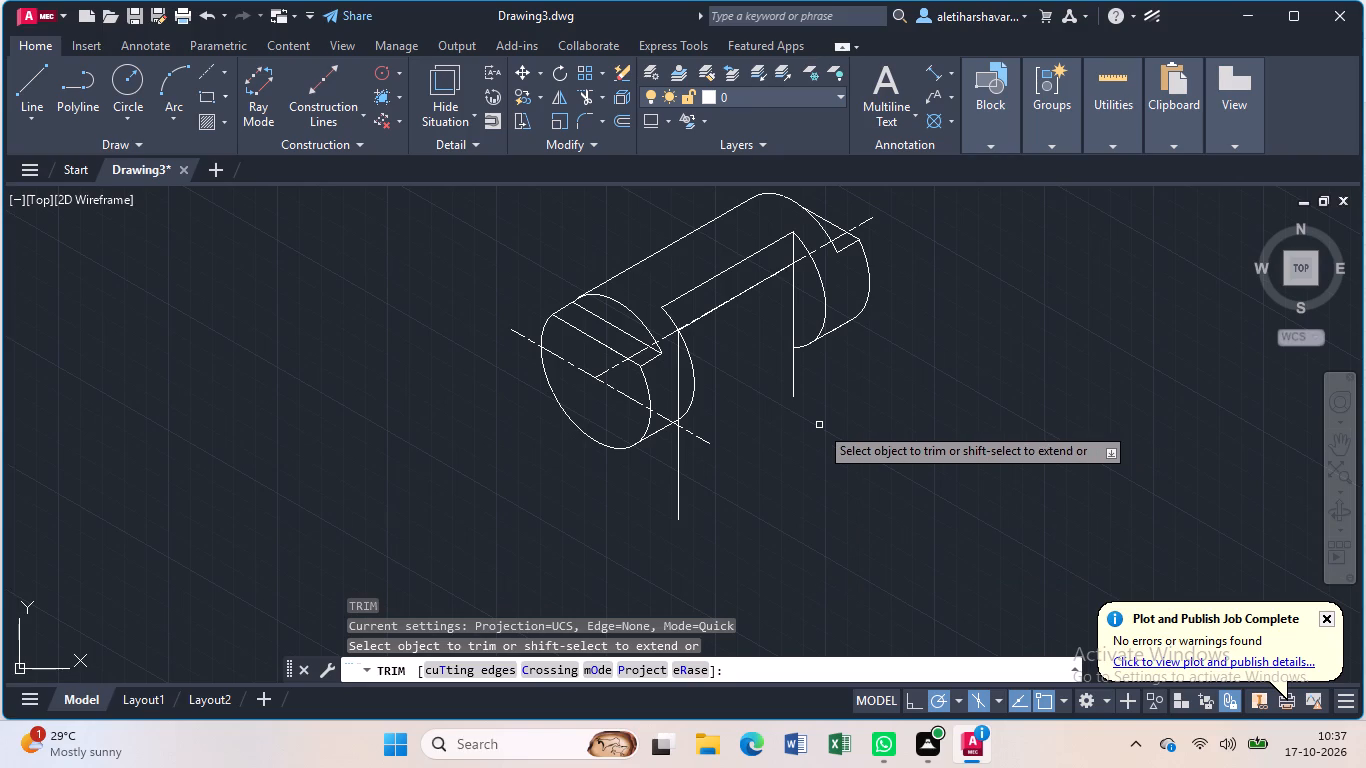
click(681, 388)
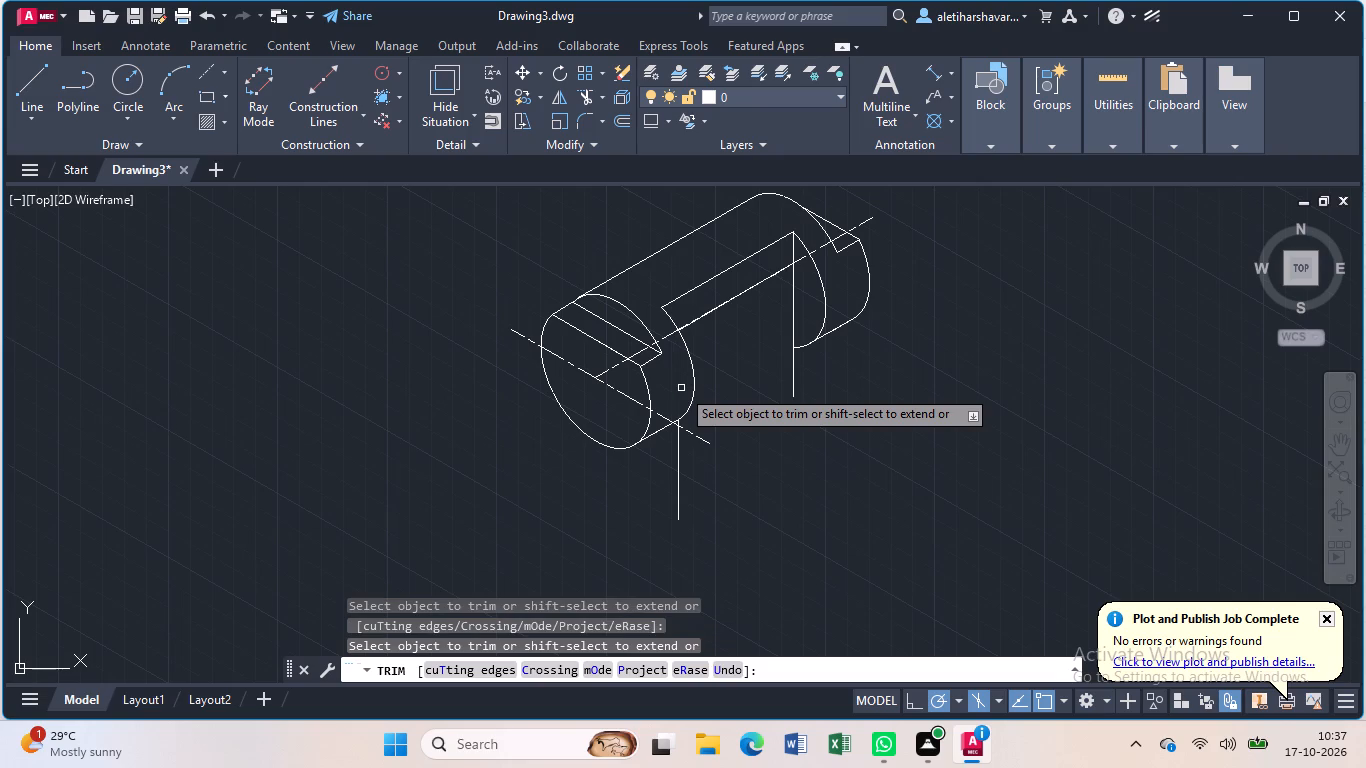
key(Escape)
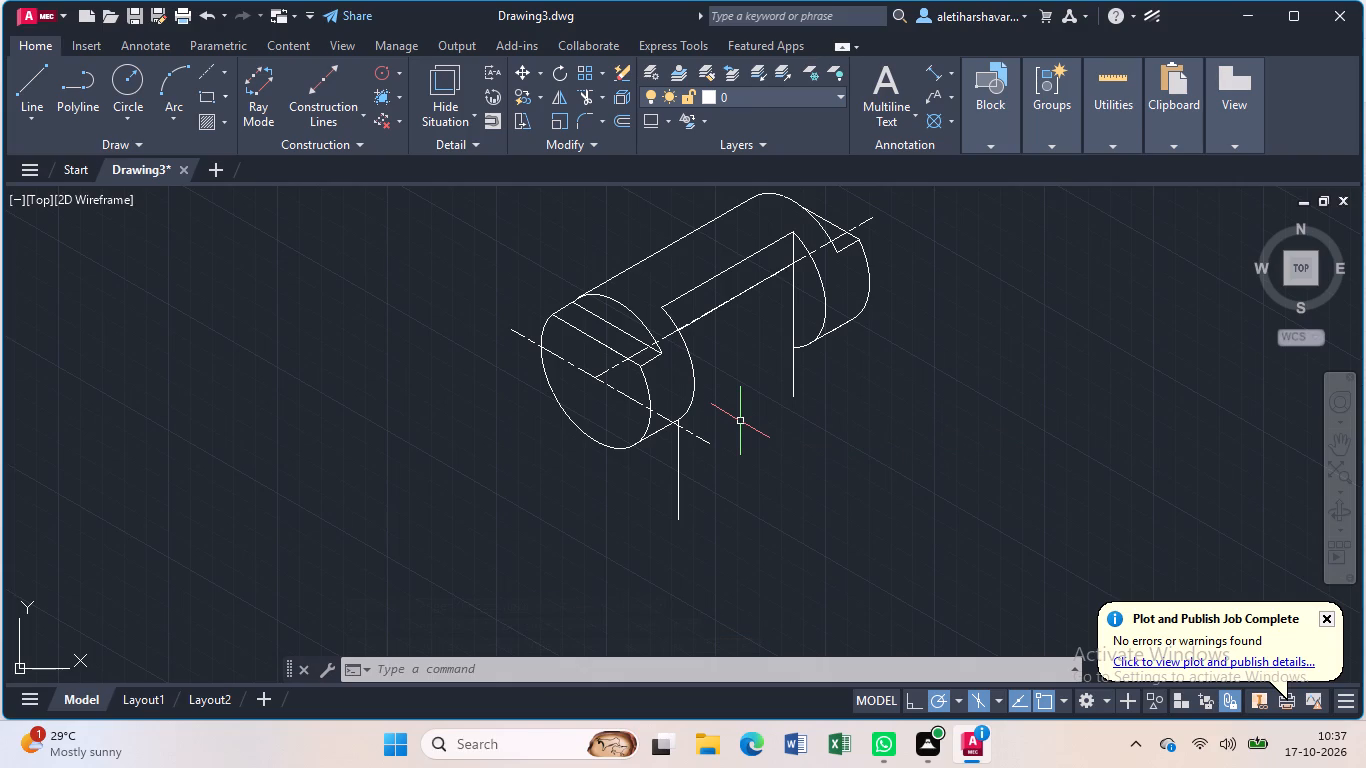
Draw a vertical centre line 55 units long downward from the near disc's centre.
key(l)
key(Return)
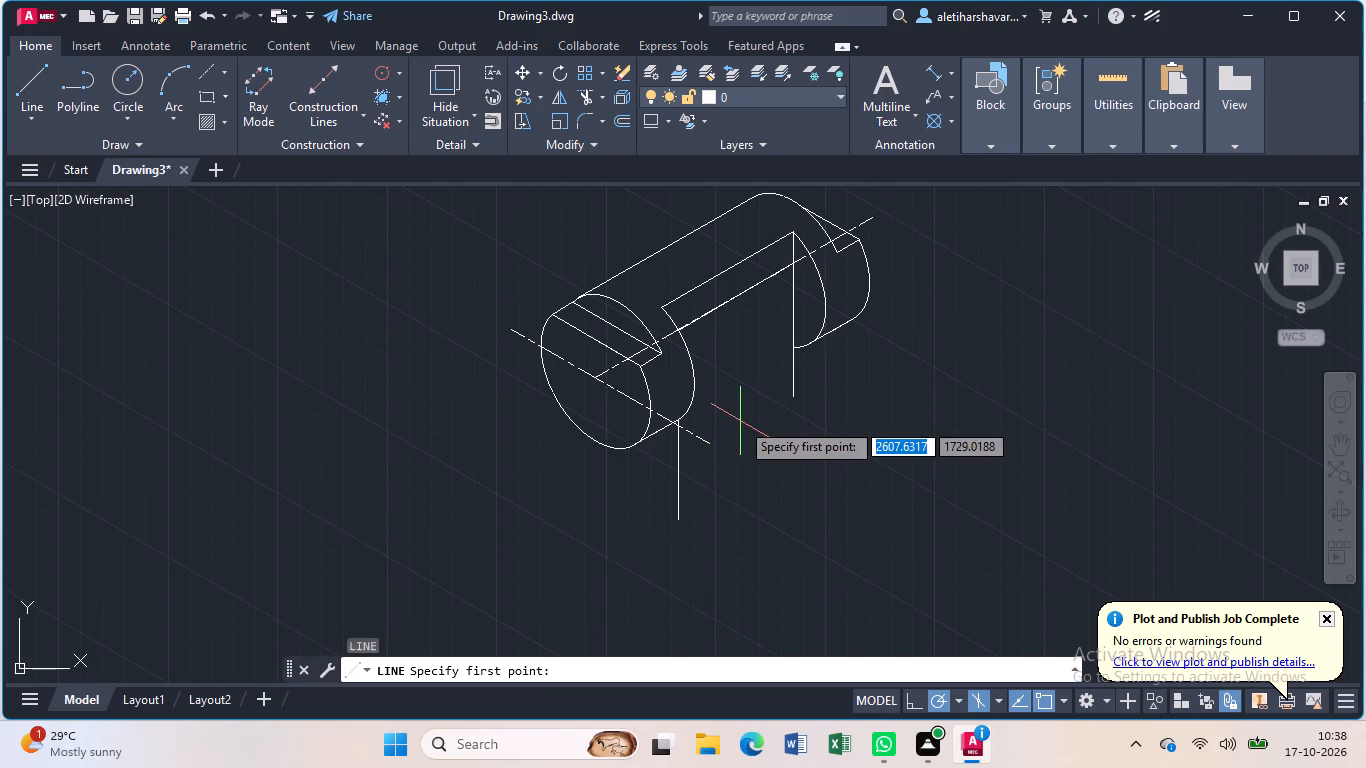
click(594, 377)
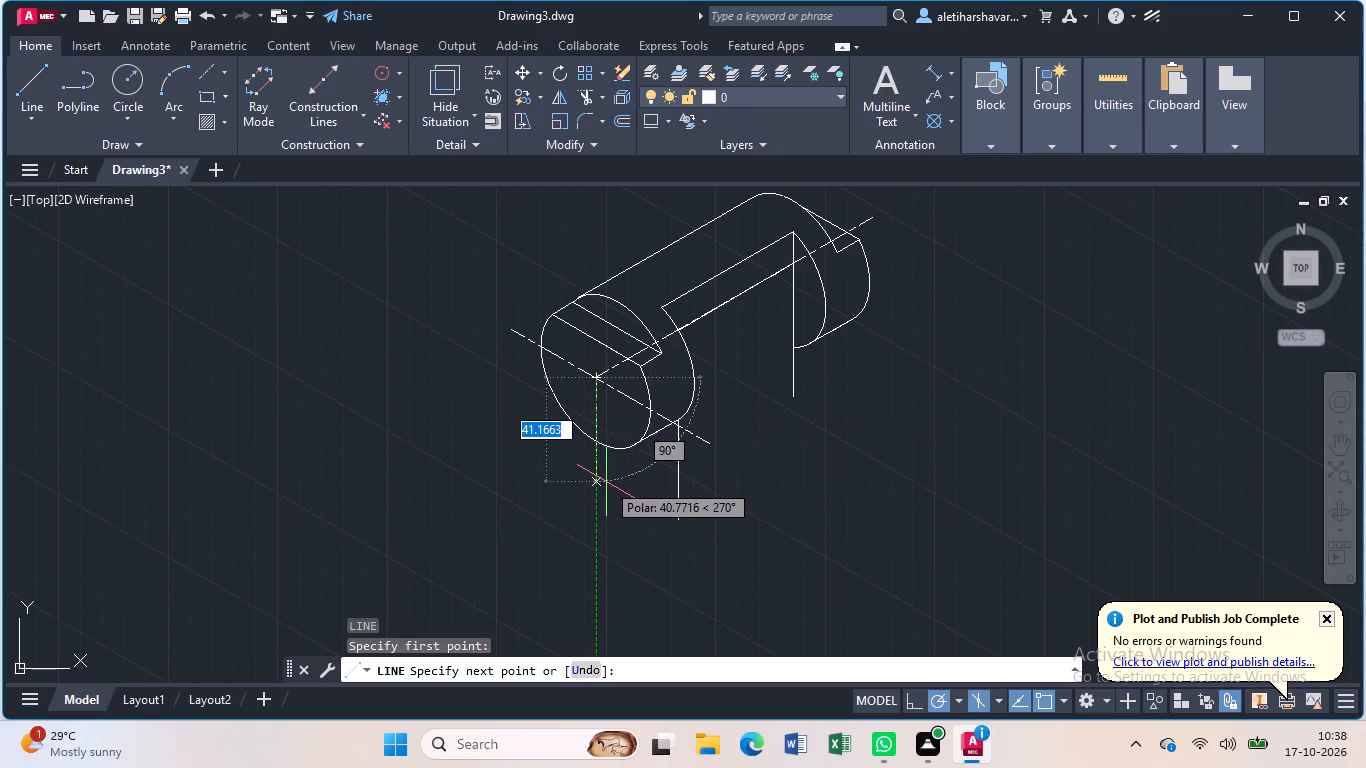
text(55)
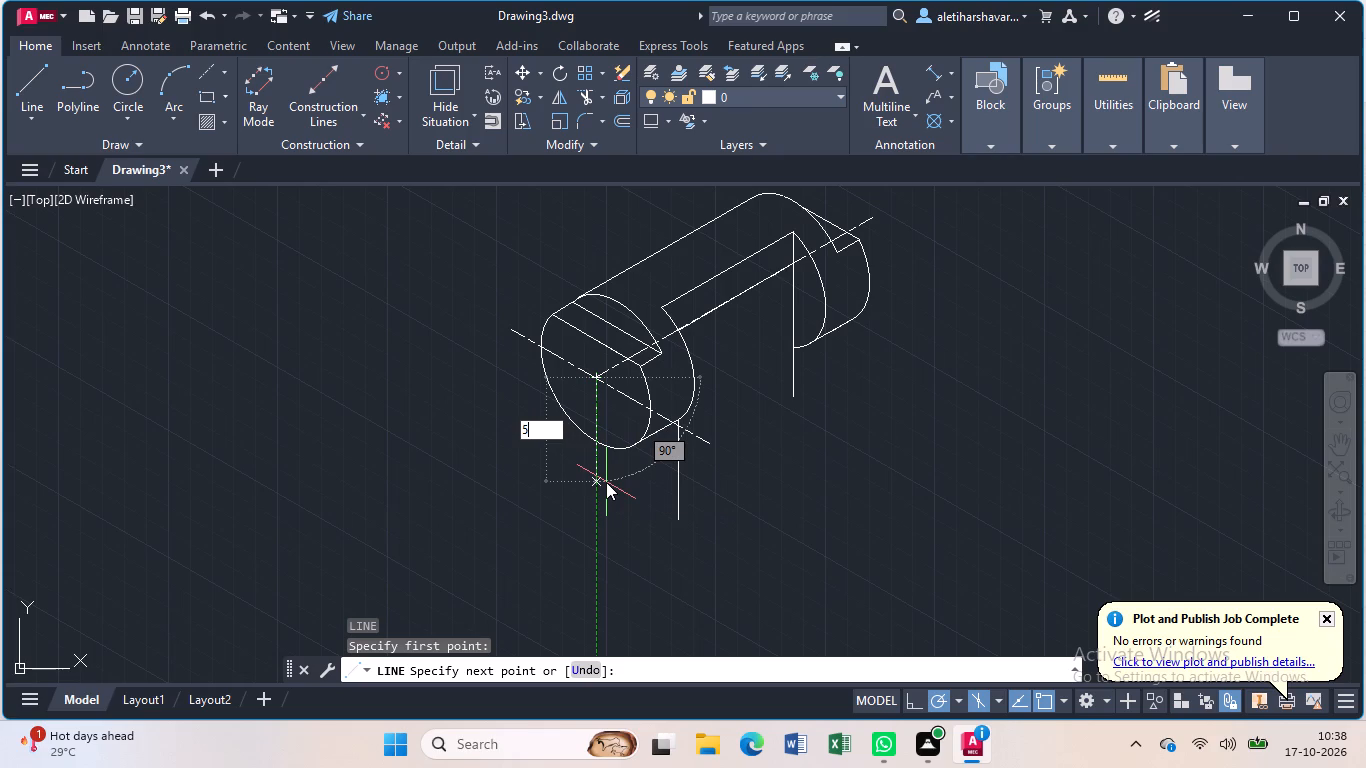
key(Return)
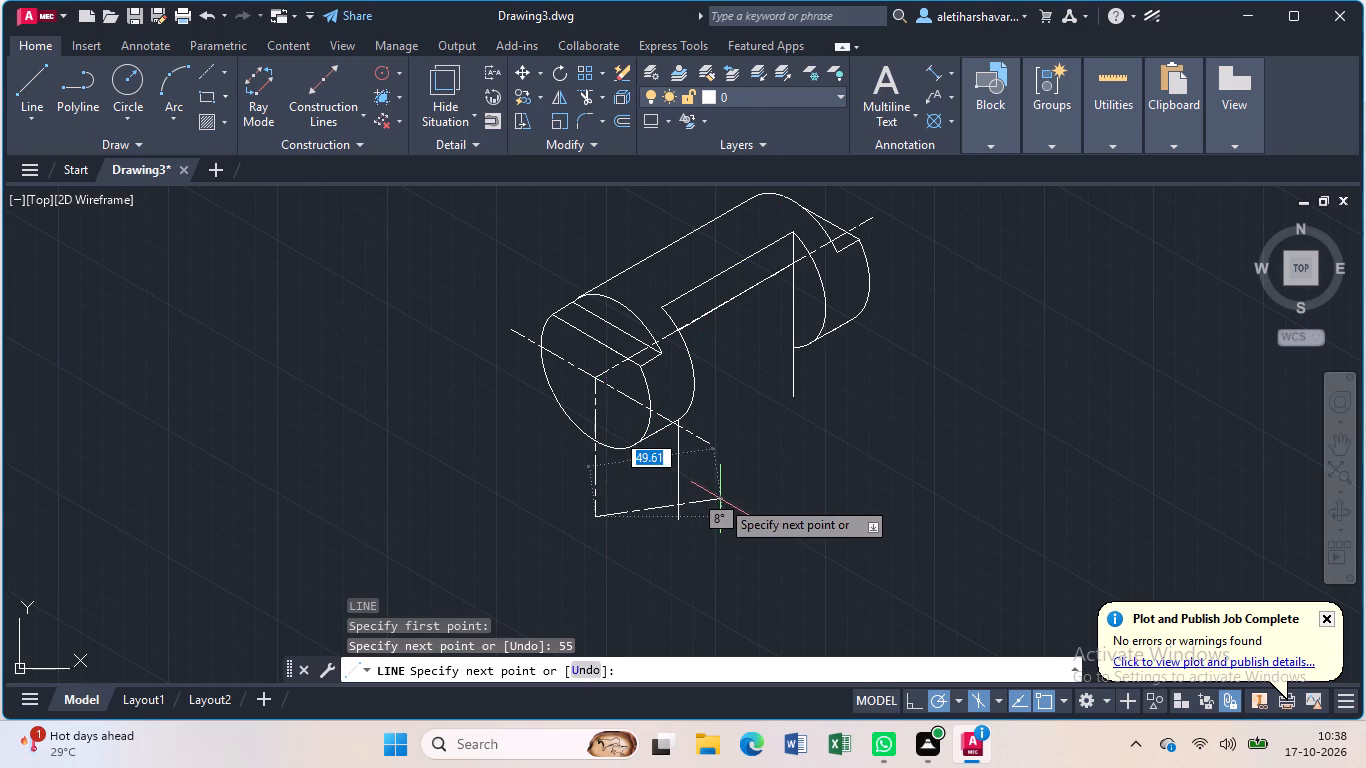
key(Escape)
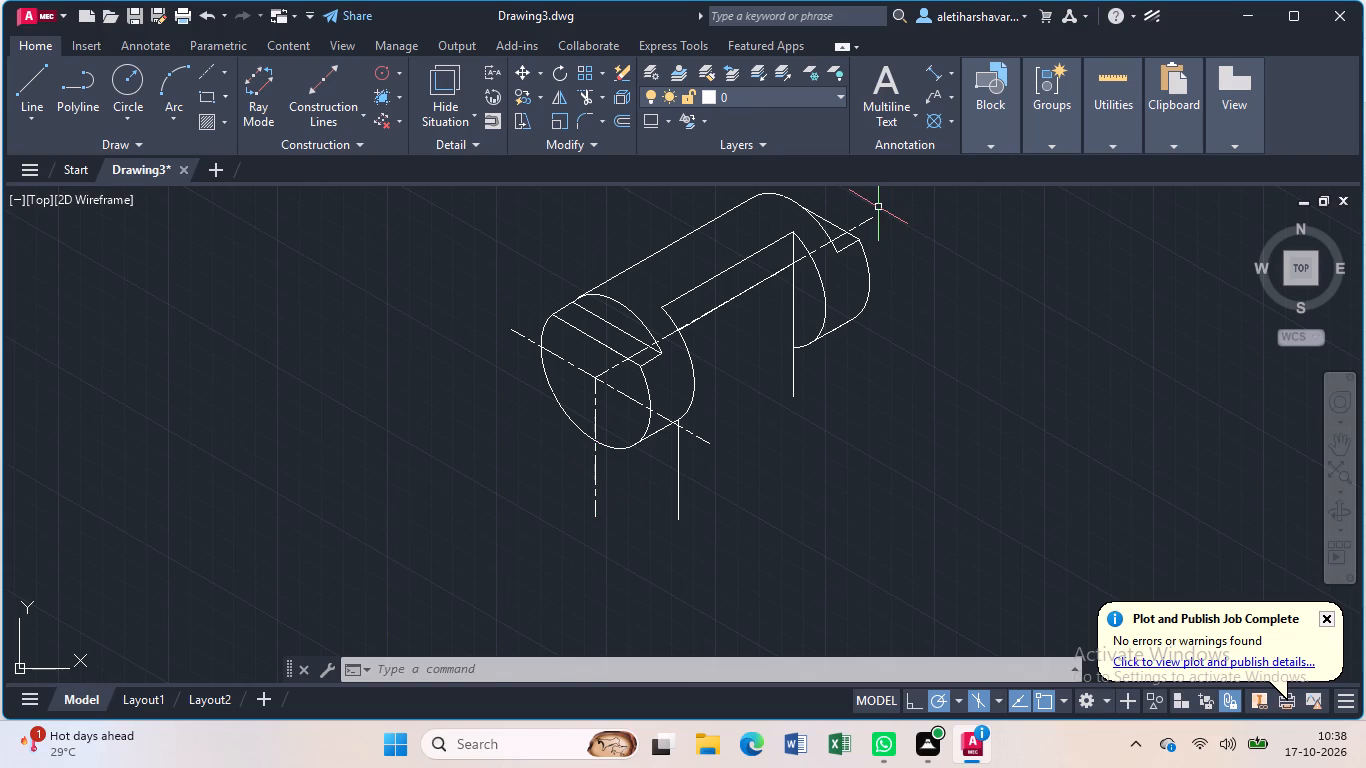
Switch the current linetype back to solid for new lines.
key(ctrl+1)
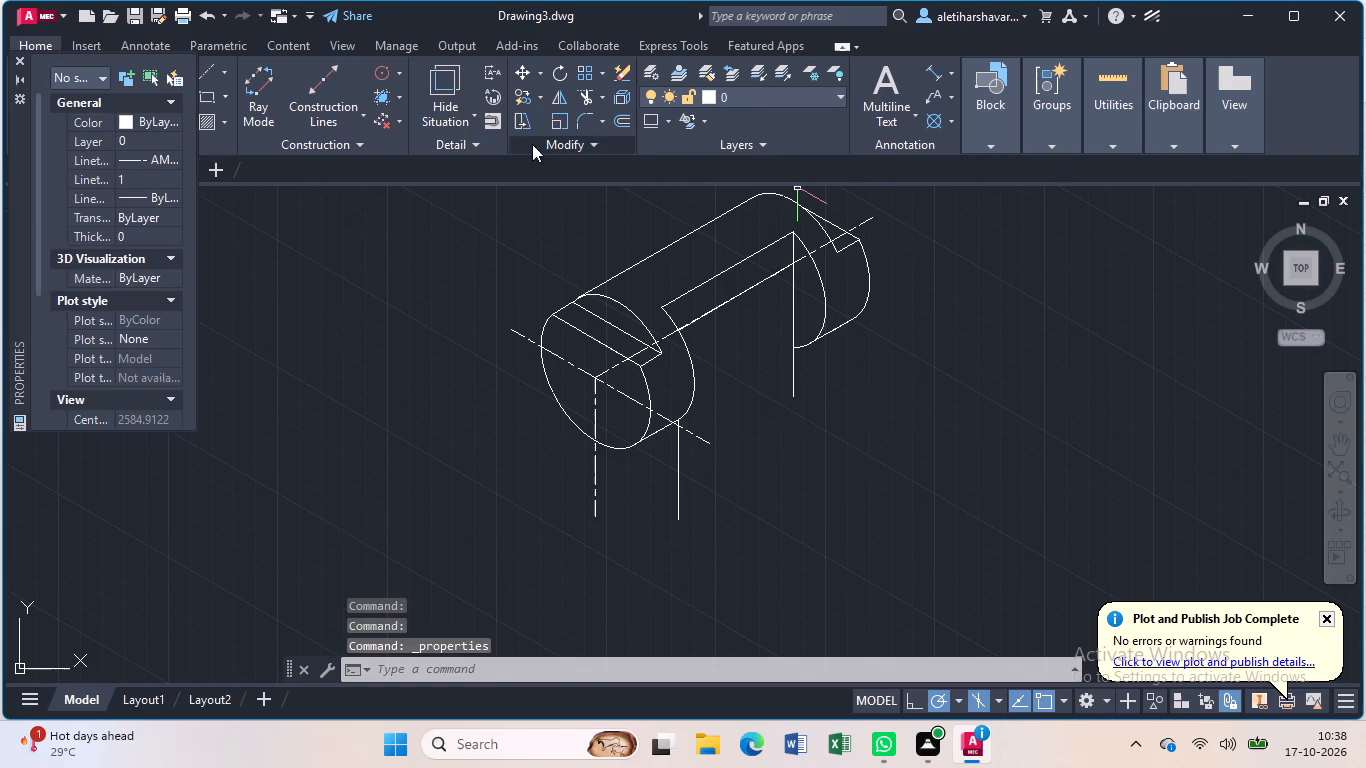
click(172, 157)
click(172, 157)
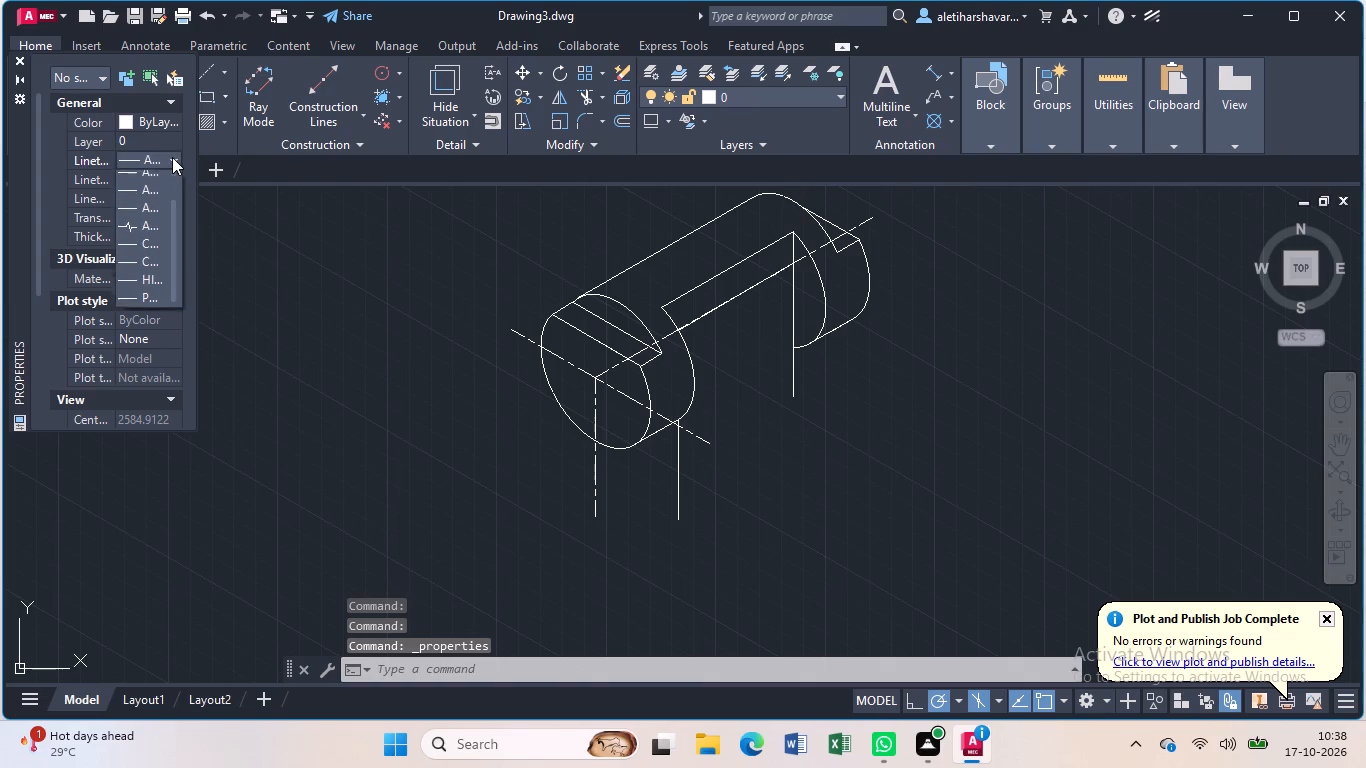
scroll(172, 157, up, 4)
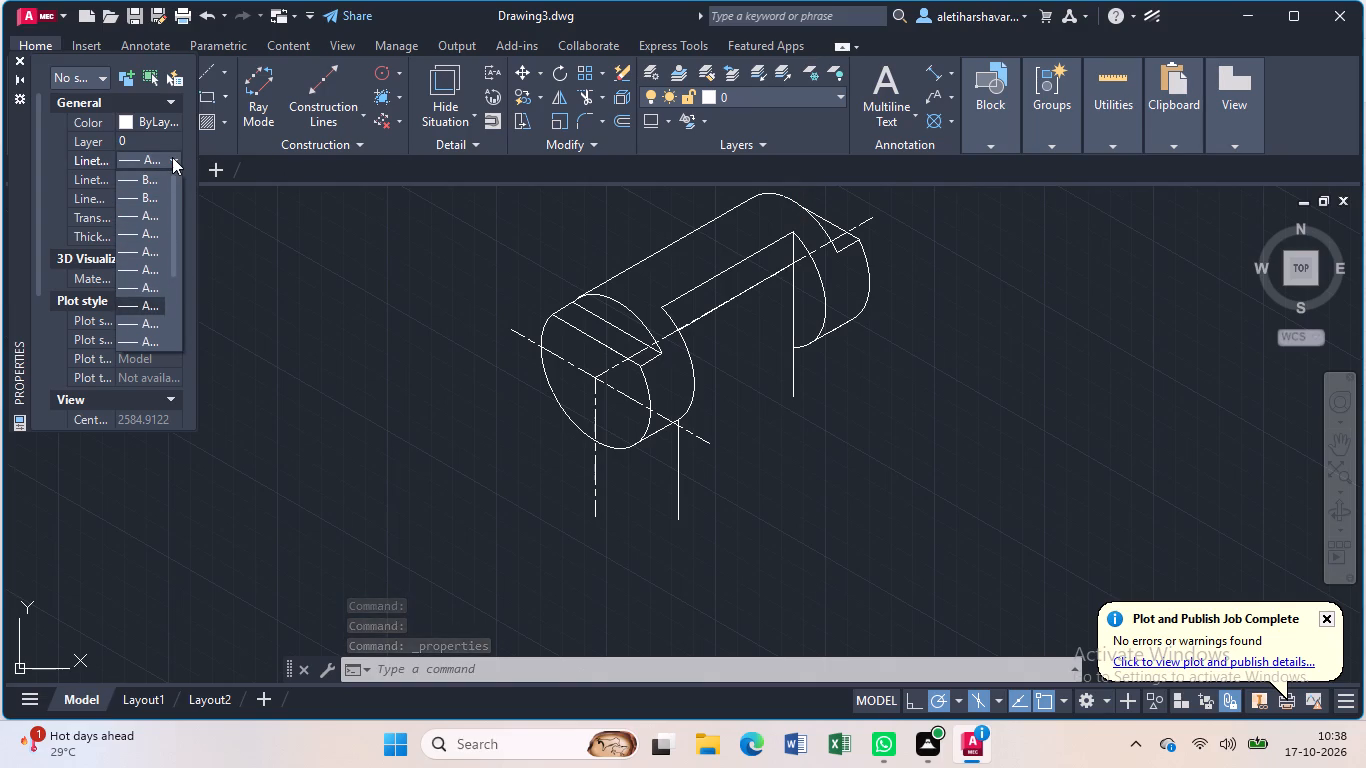
click(165, 174)
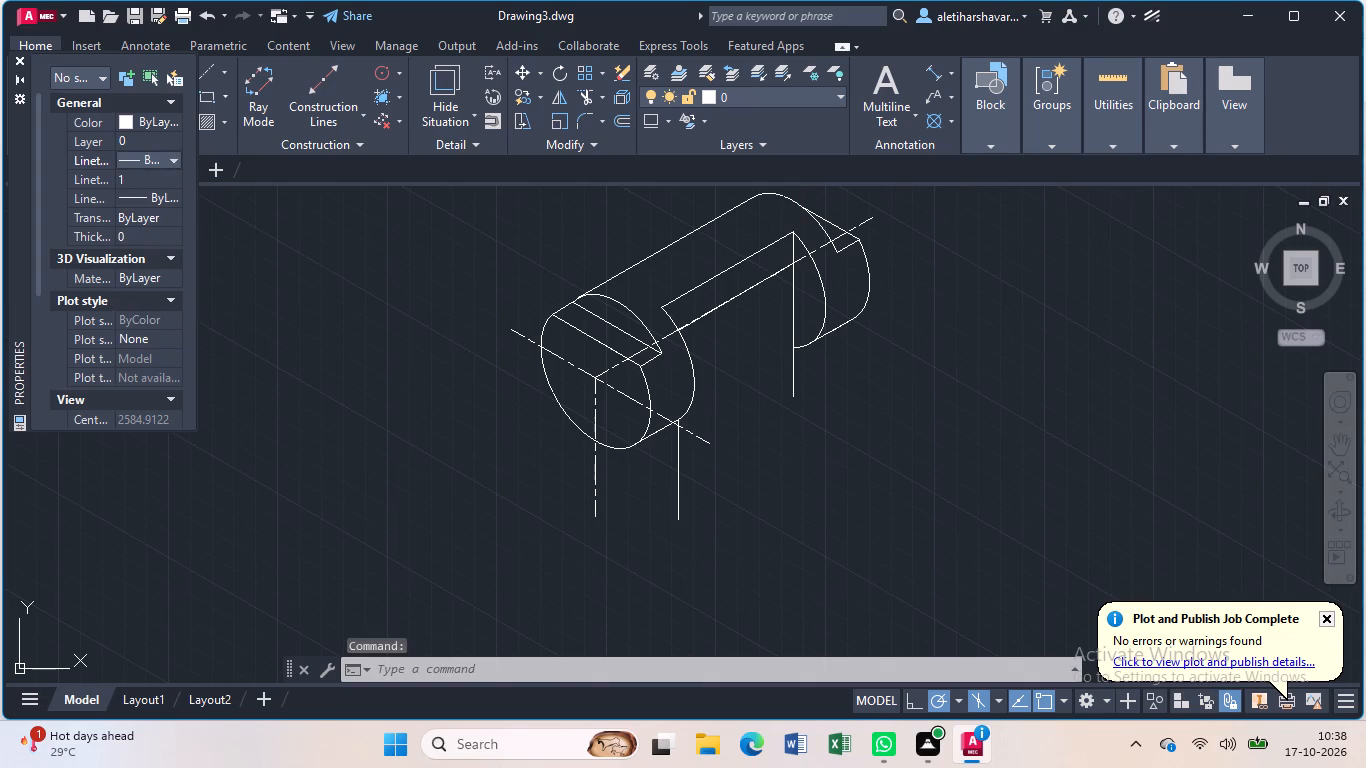
click(21, 62)
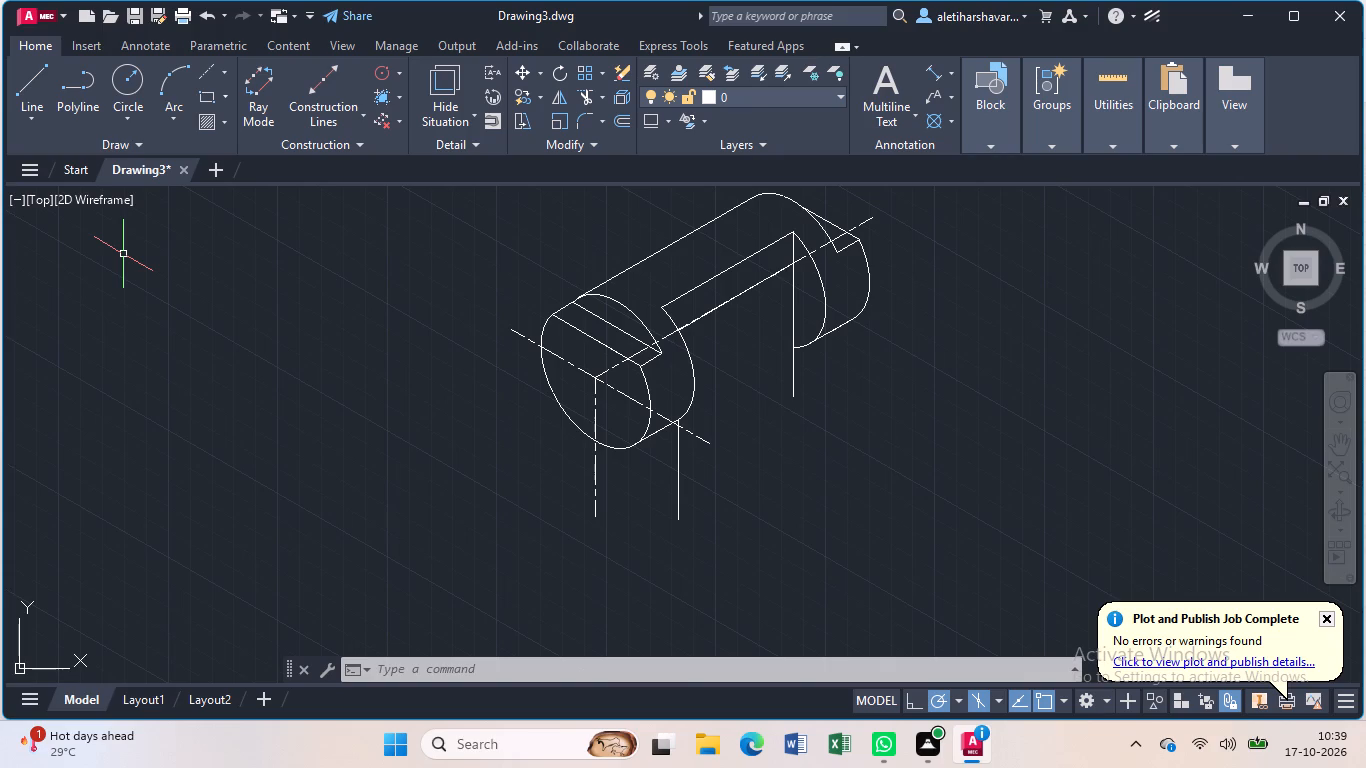
key(Escape)
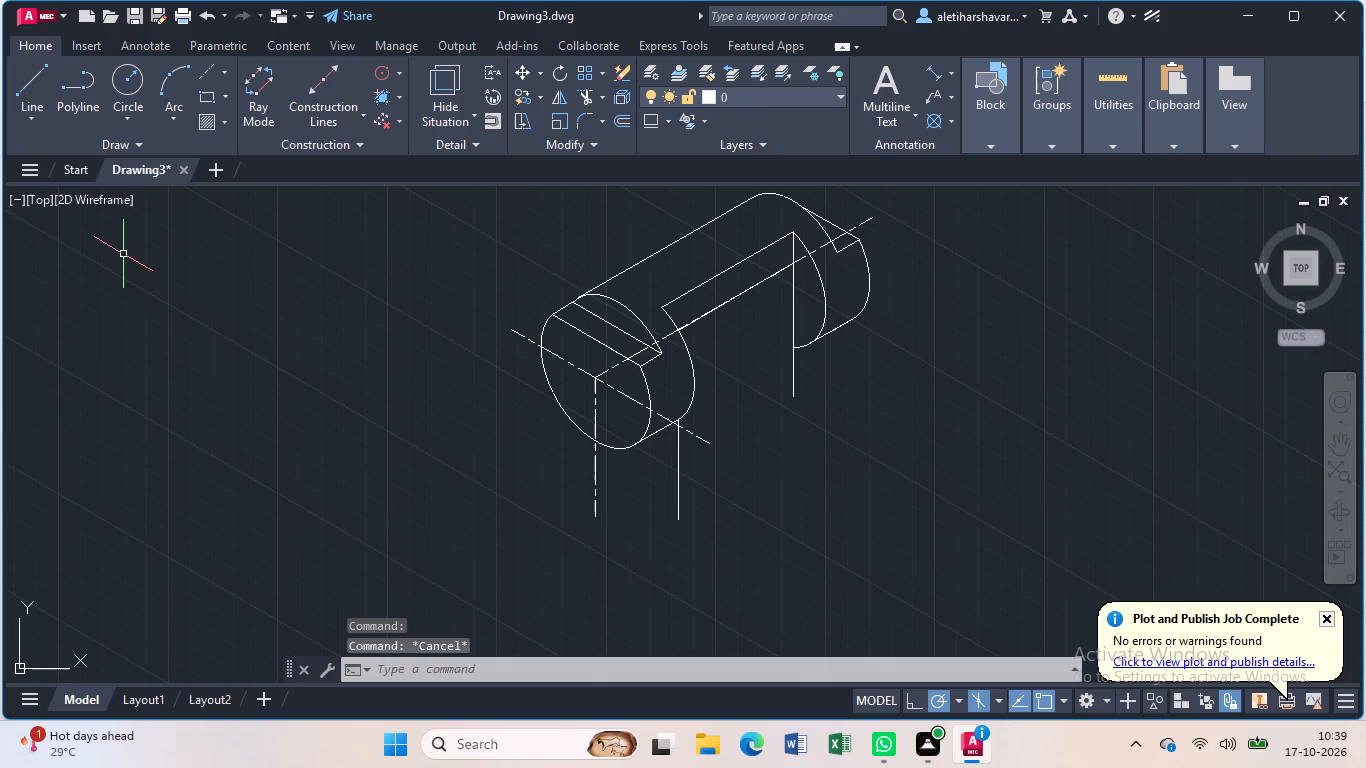
Draw a vertical line about 73 units long downward from where the inclined centre line crosses the near disc's front edge.
key(l)
key(Return)
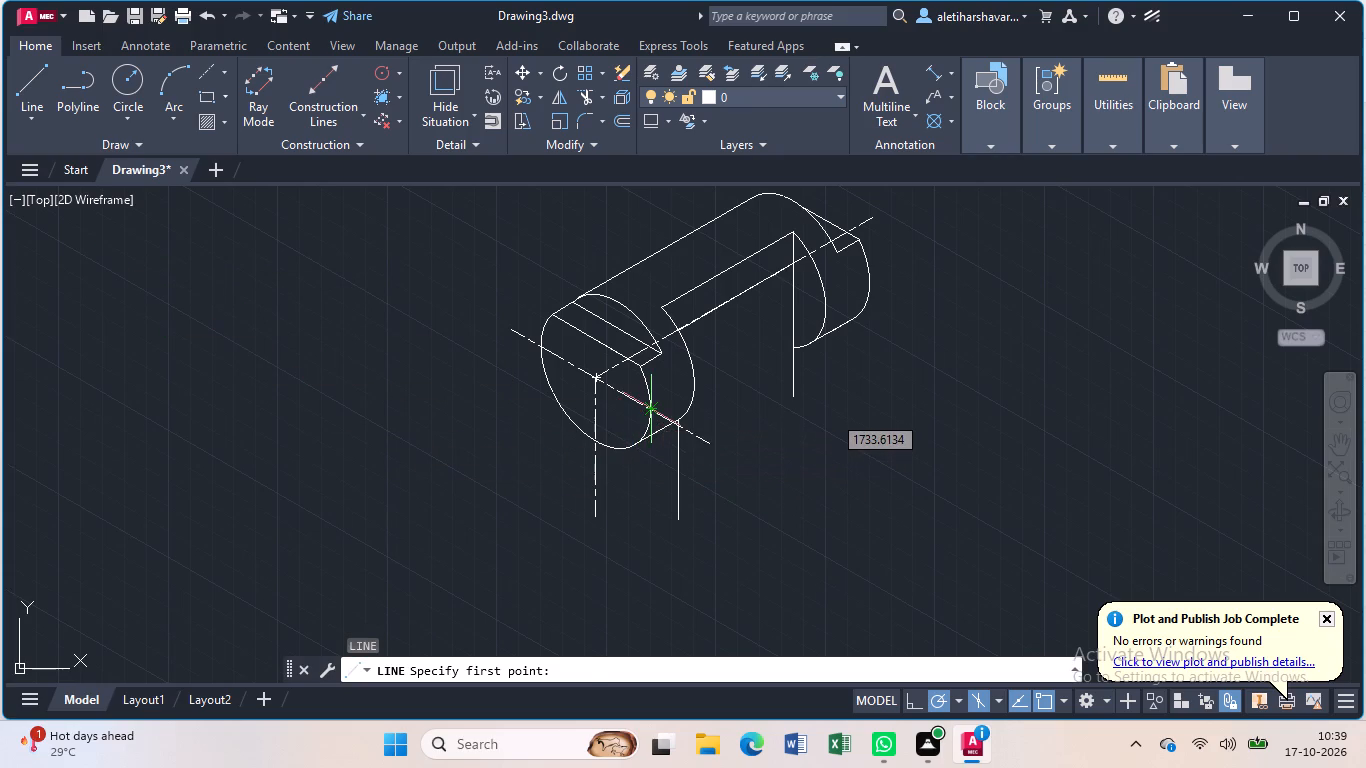
click(649, 414)
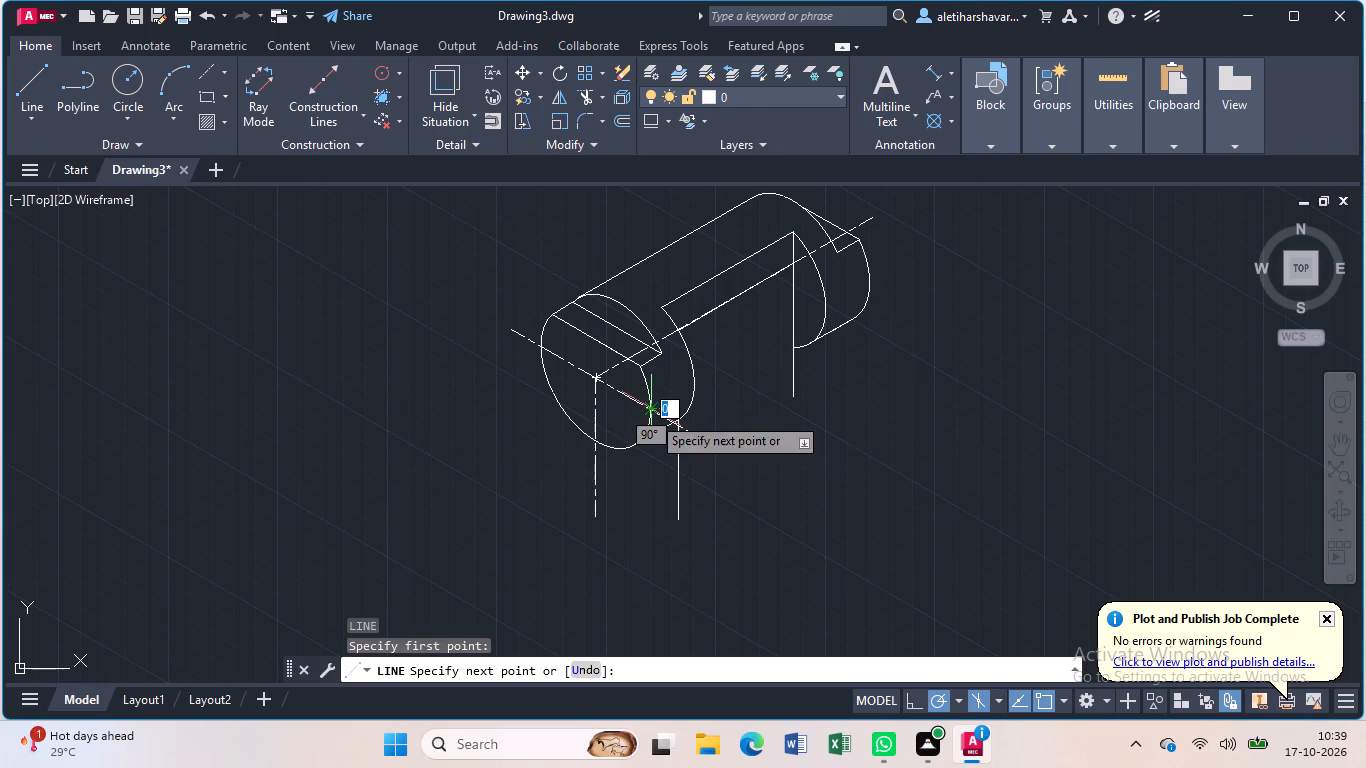
click(645, 594)
key(Escape)
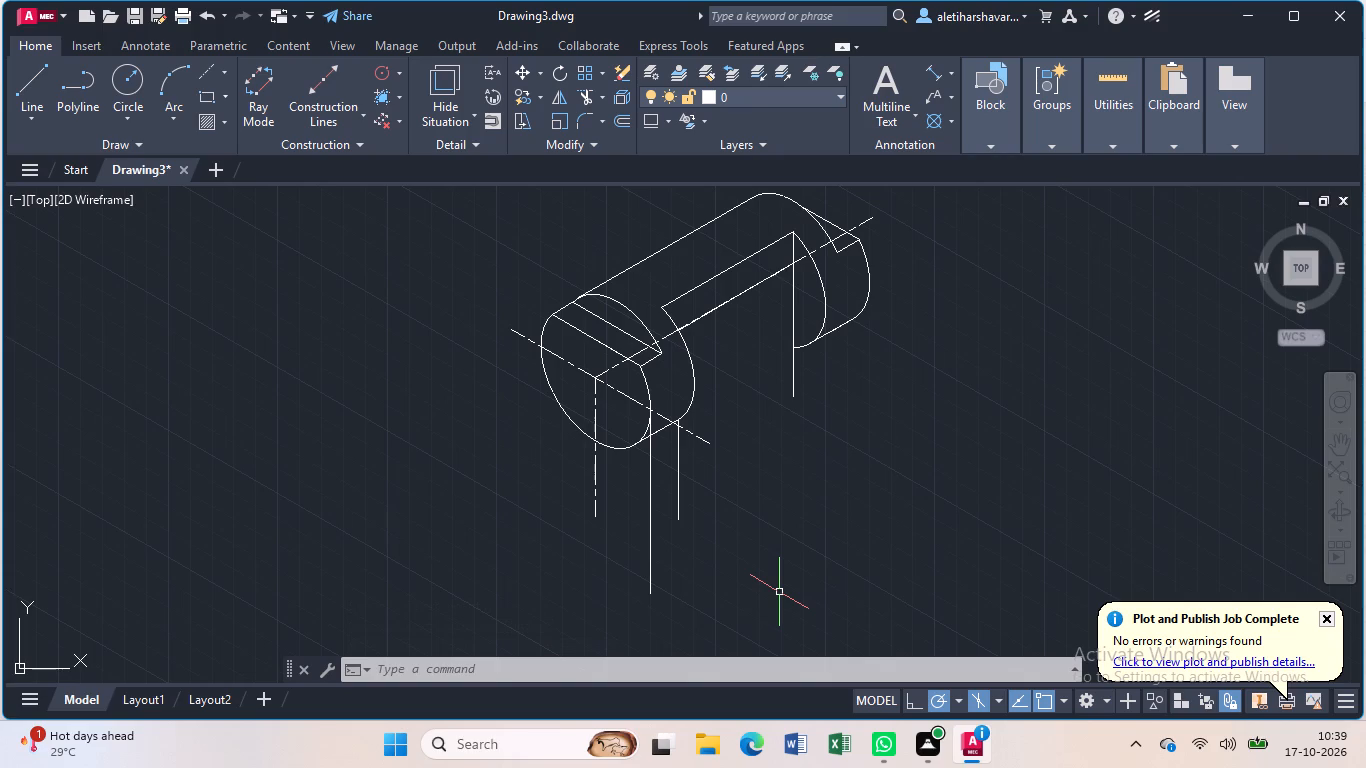
Draw a line about 64 units long at 330° from the lower end of the vertical centre line.
key(l)
key(Return)
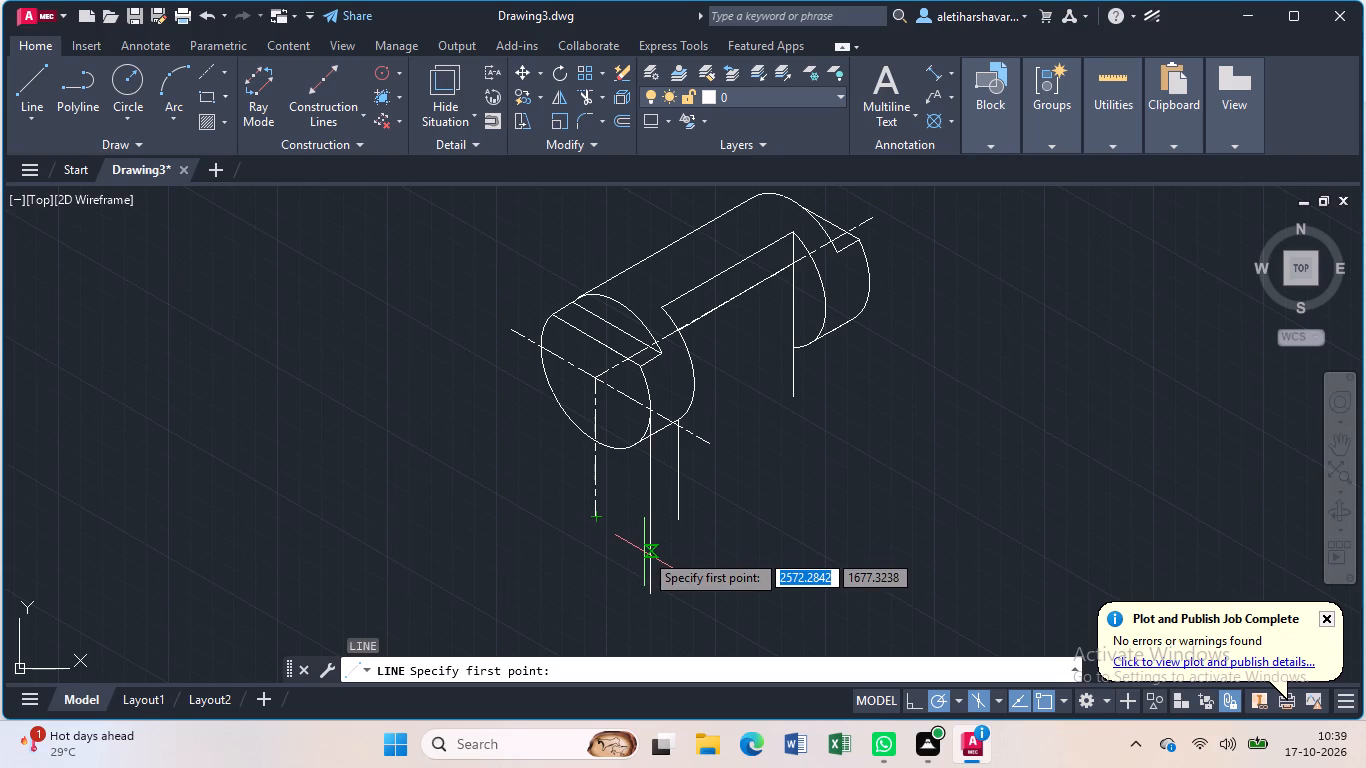
click(596, 522)
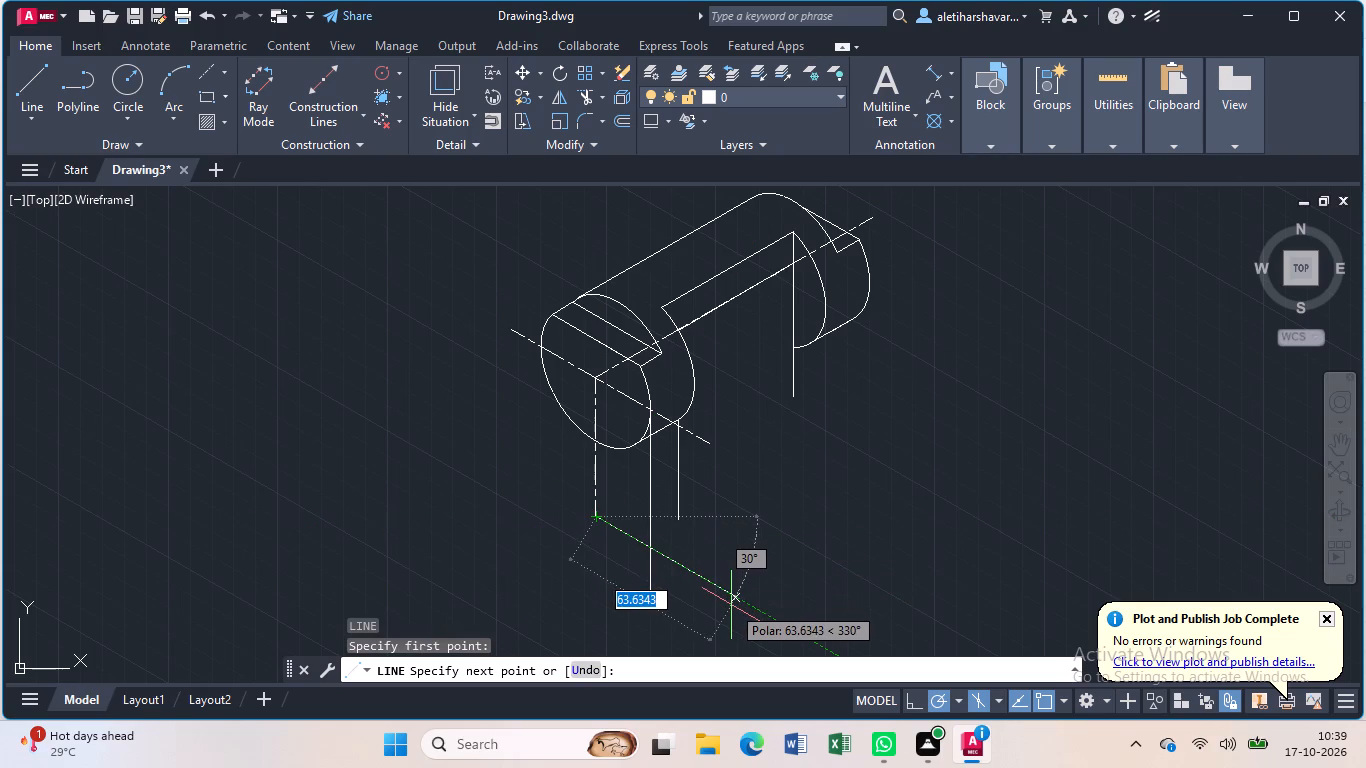
click(731, 605)
key(Escape)
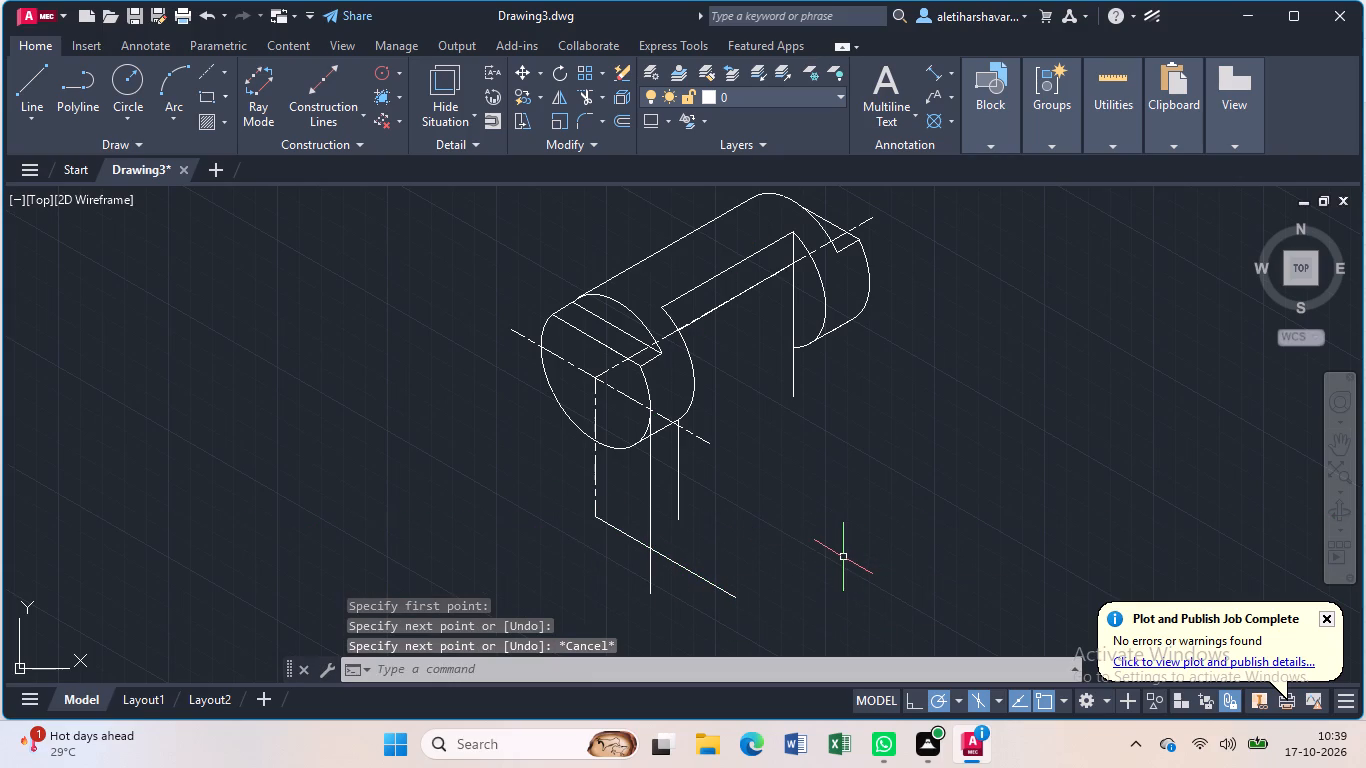
Trim the new inclined line's part beyond the vertical line dropped from the near disc's front edge.
key(t)
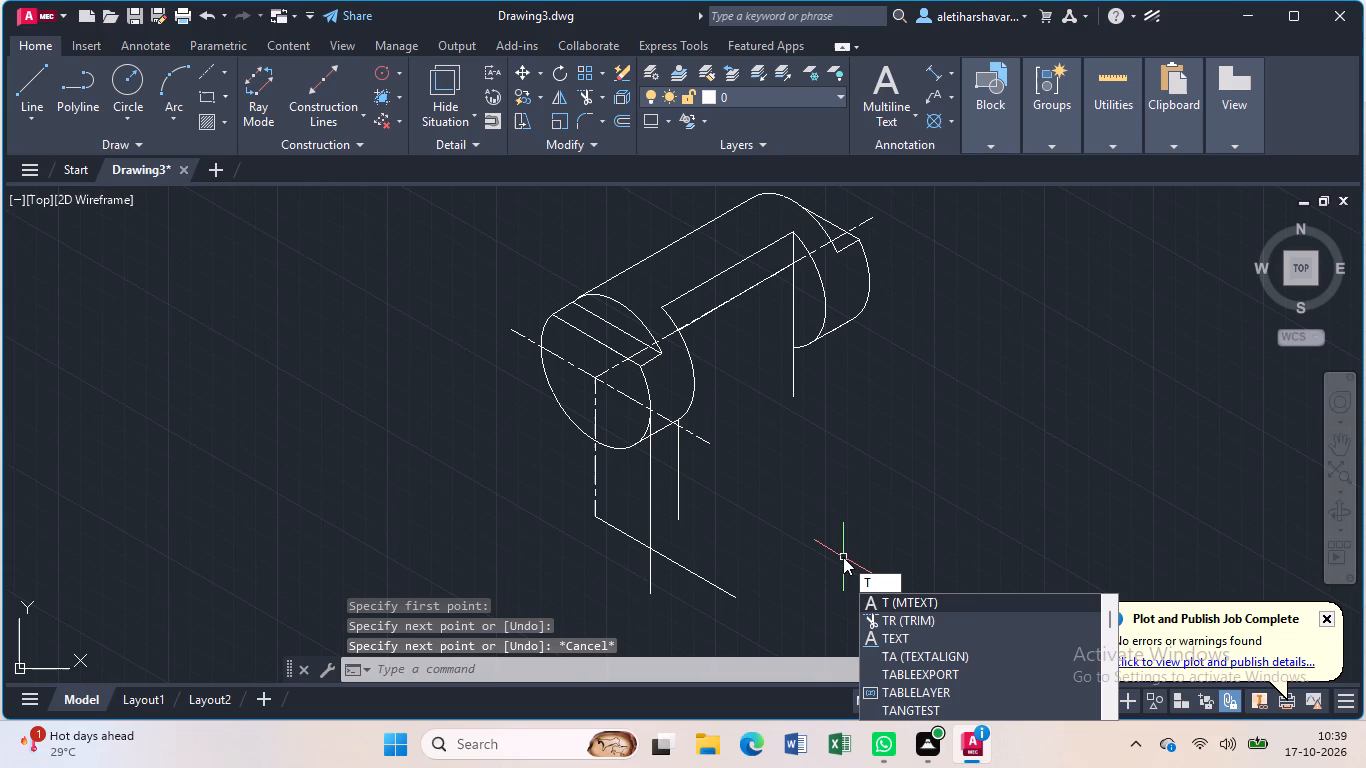
key(r)
key(Return)
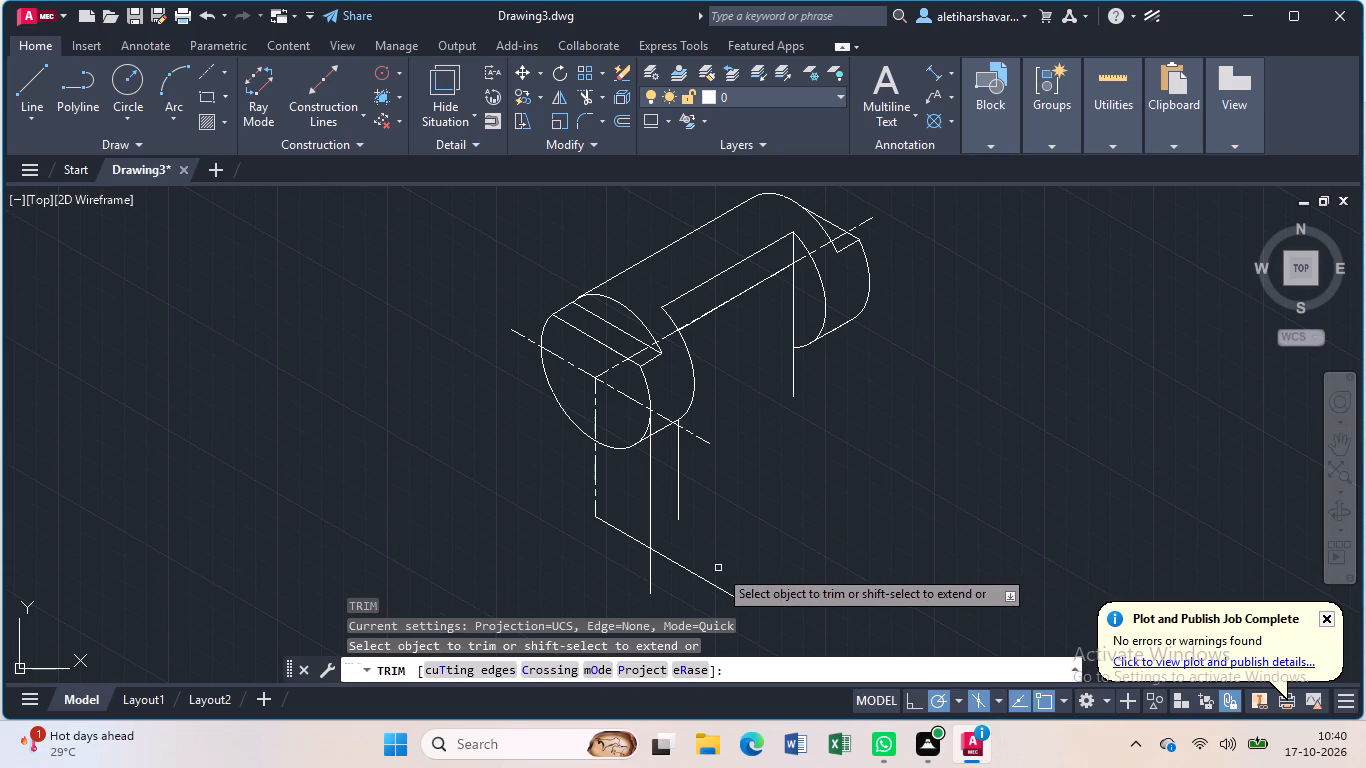
click(706, 579)
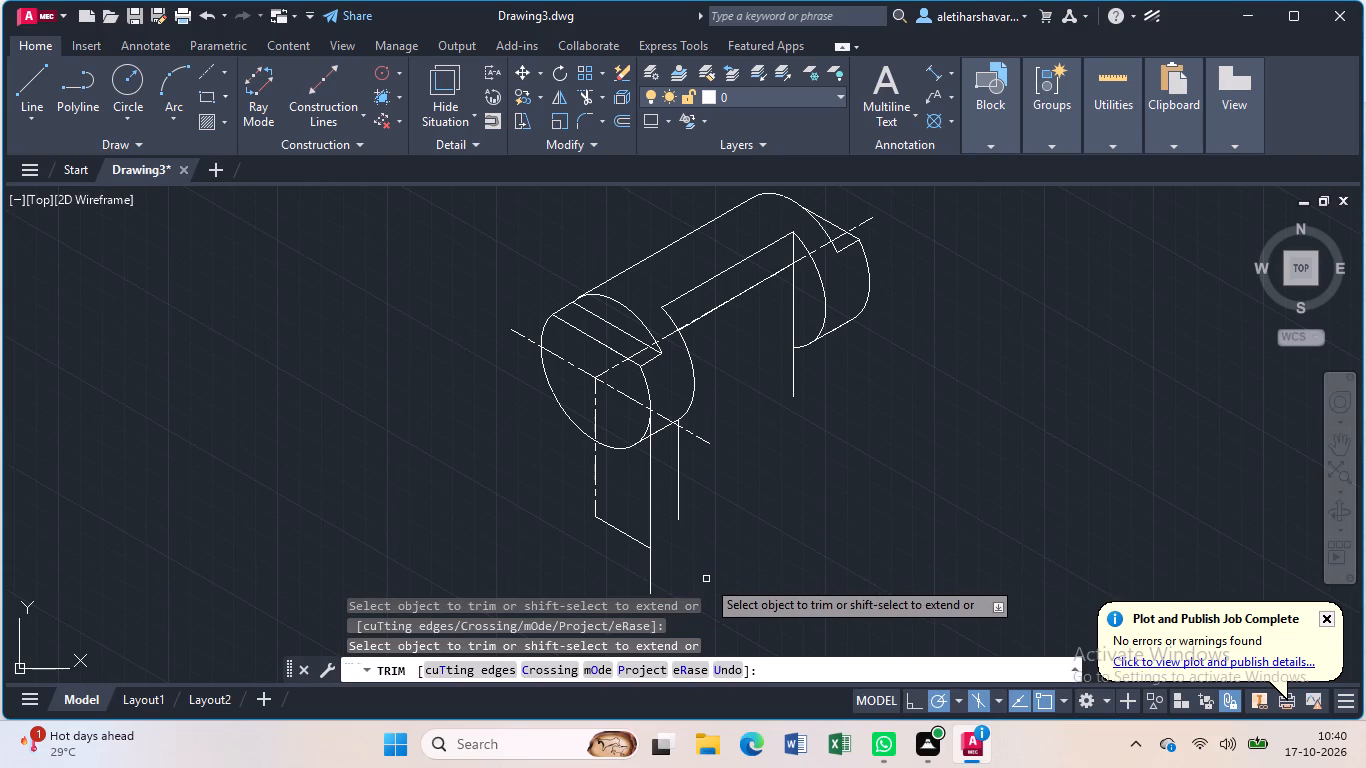
key(Escape)
Draw connected lines from the inclined line's lower end: 35 units at 330°, 70 back at 150°, and about 38 vertically up into the near disc.
key(l)
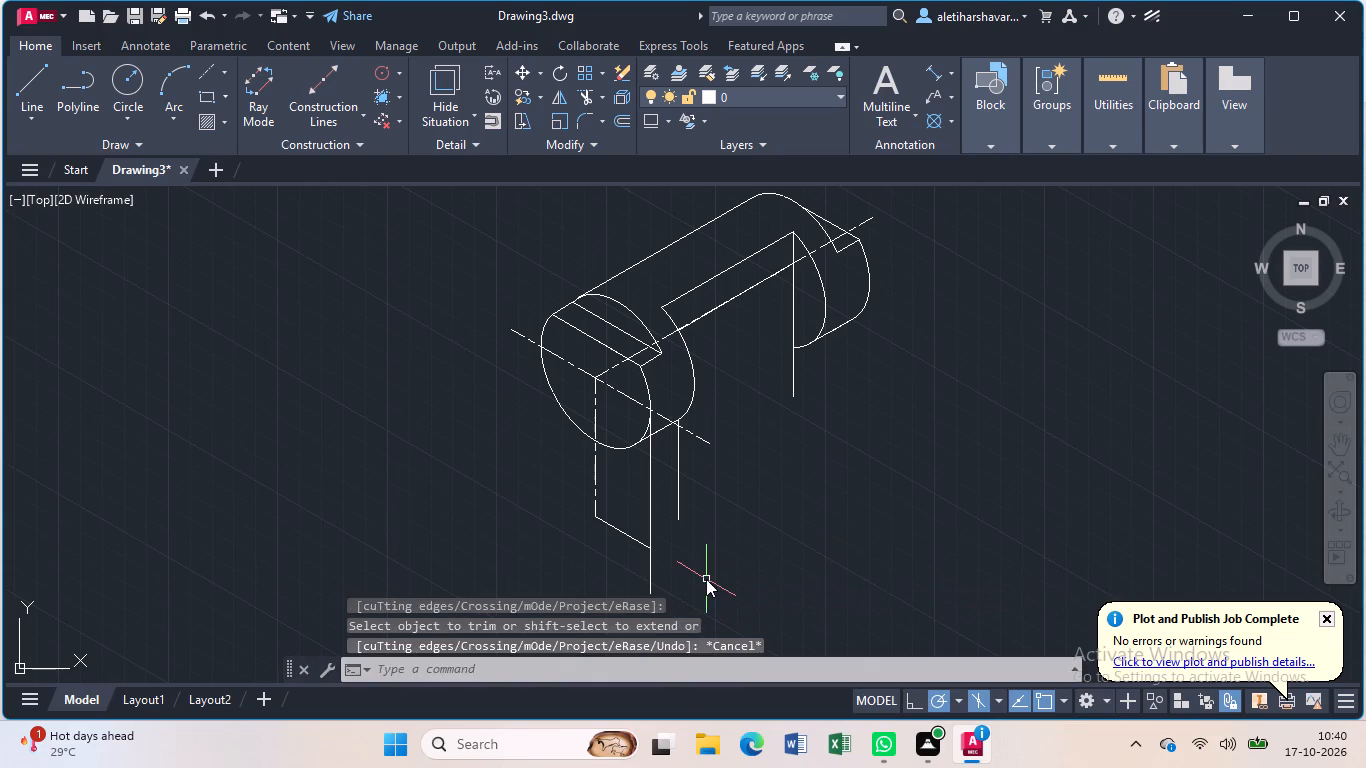
key(Return)
click(651, 550)
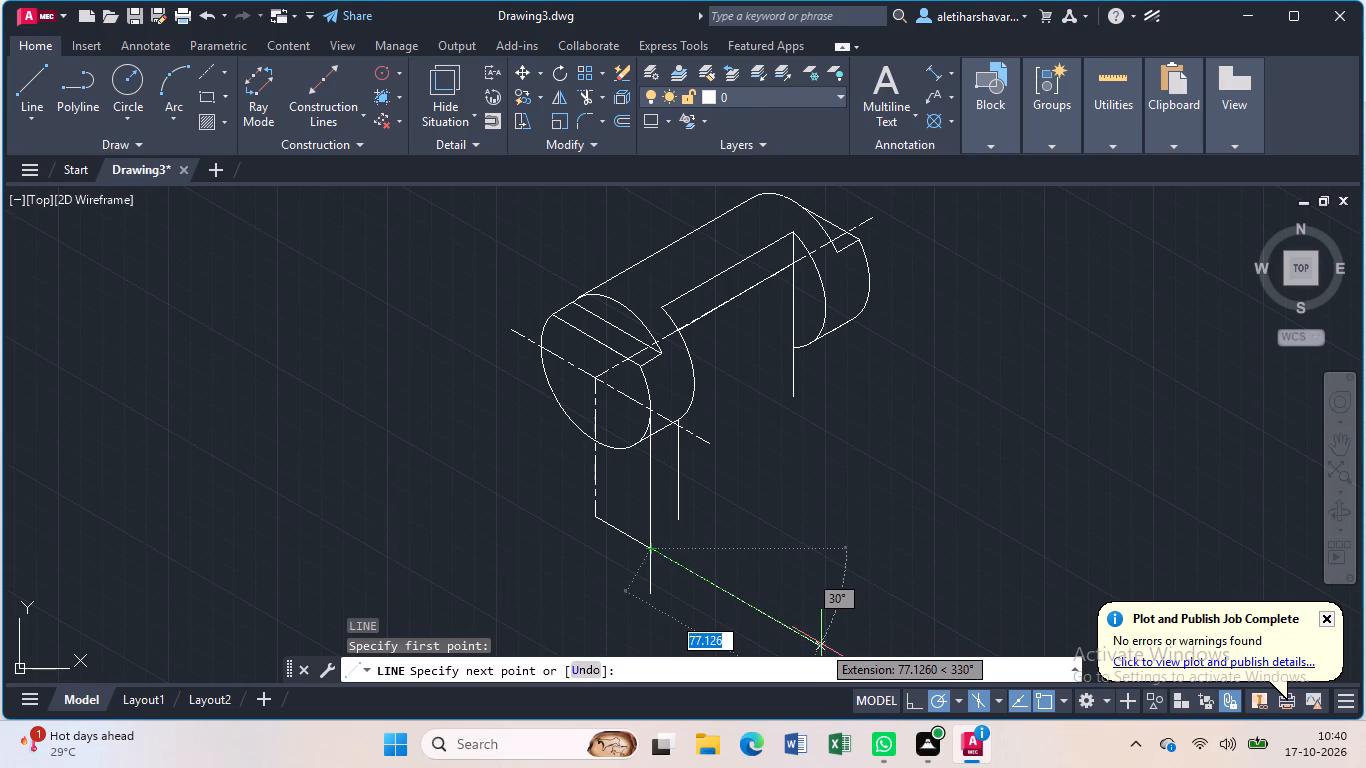
text(35)
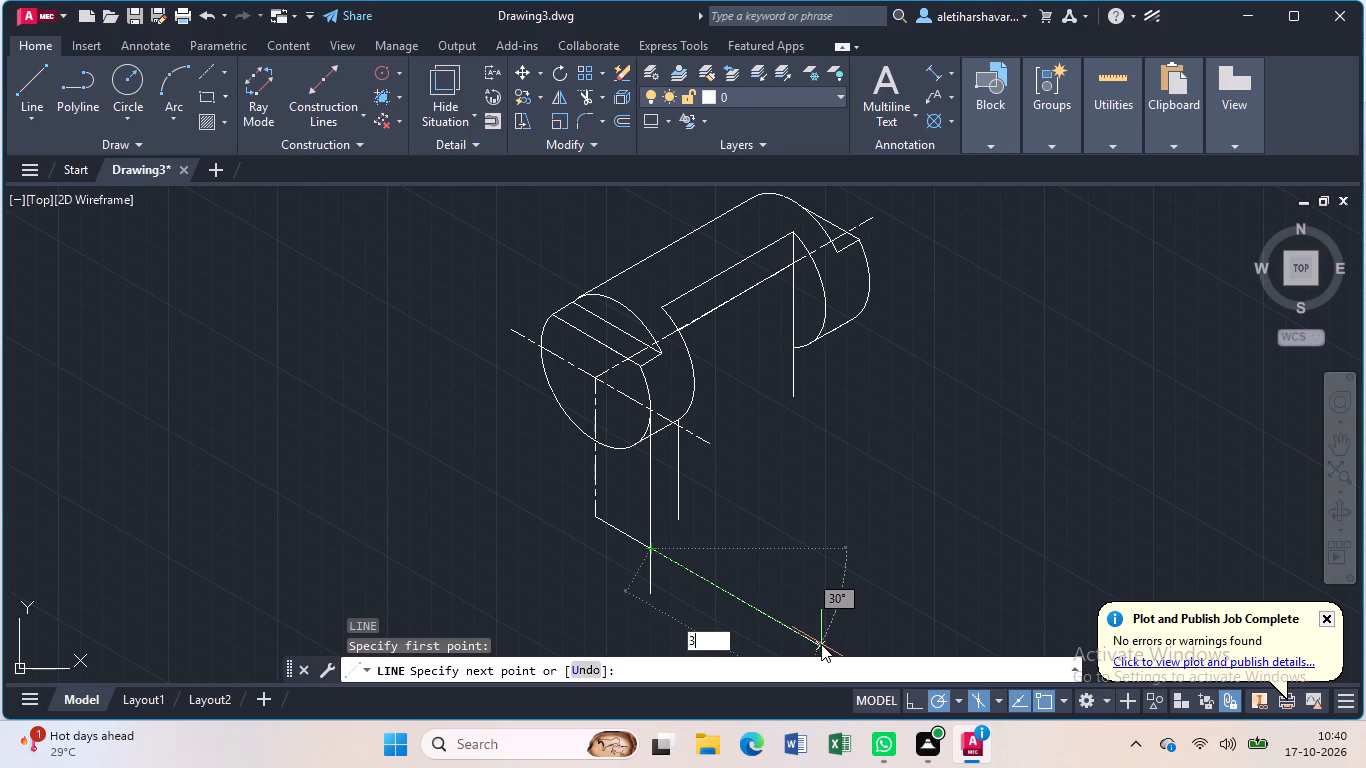
key(Return)
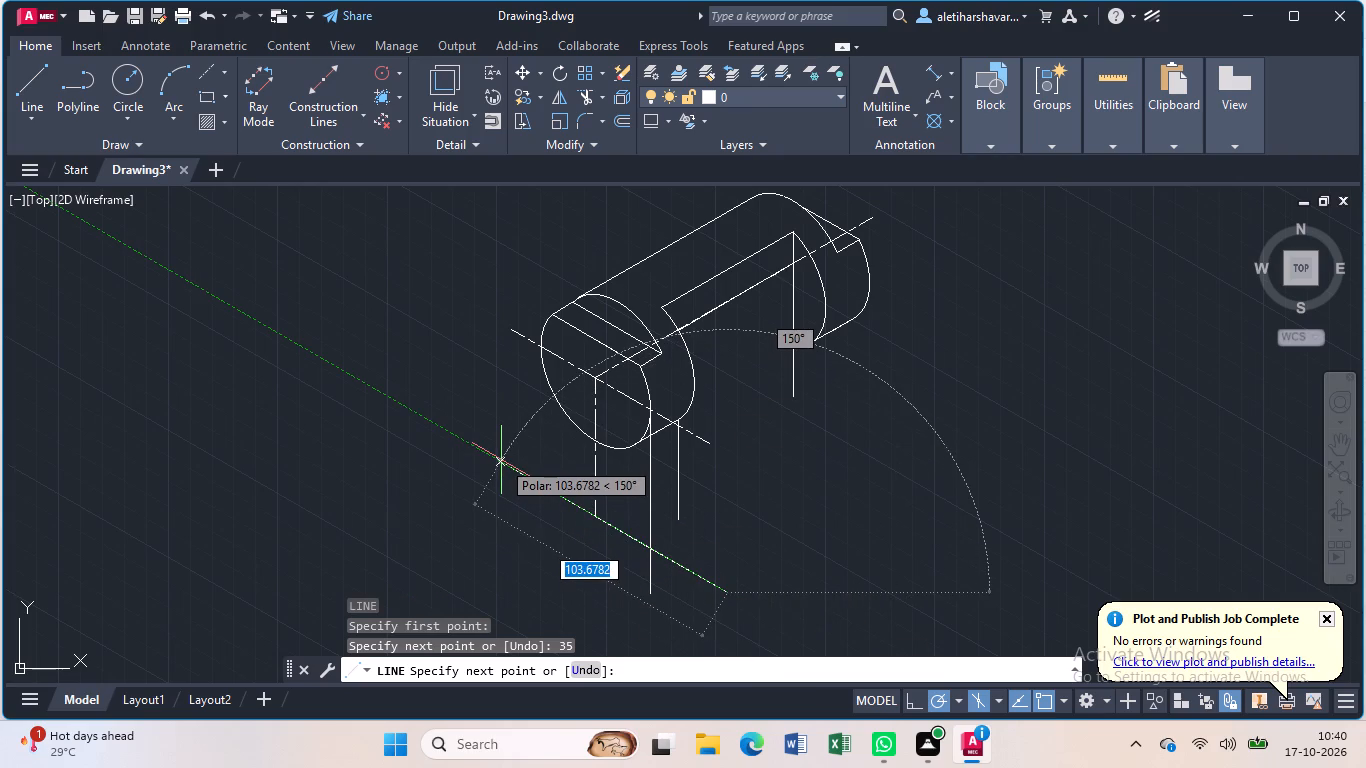
text(70)
key(Return)
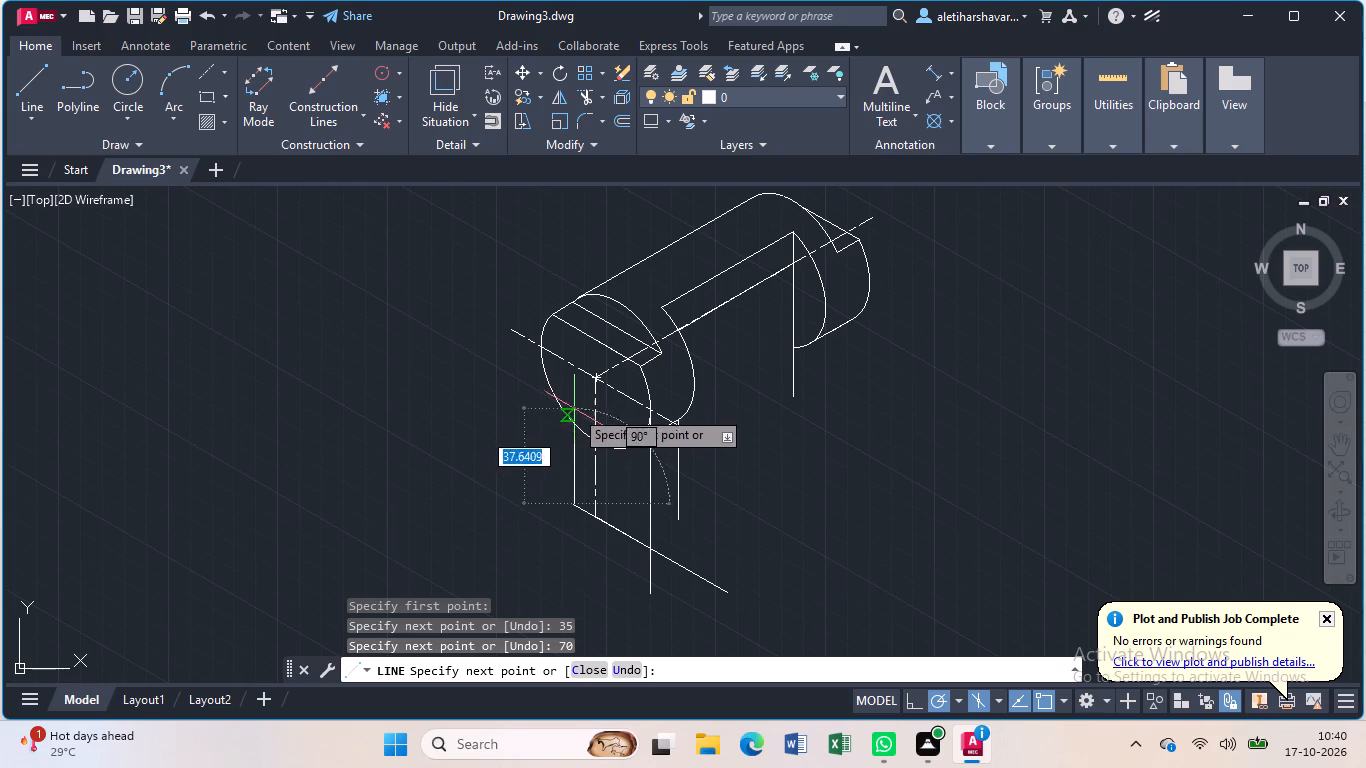
click(584, 408)
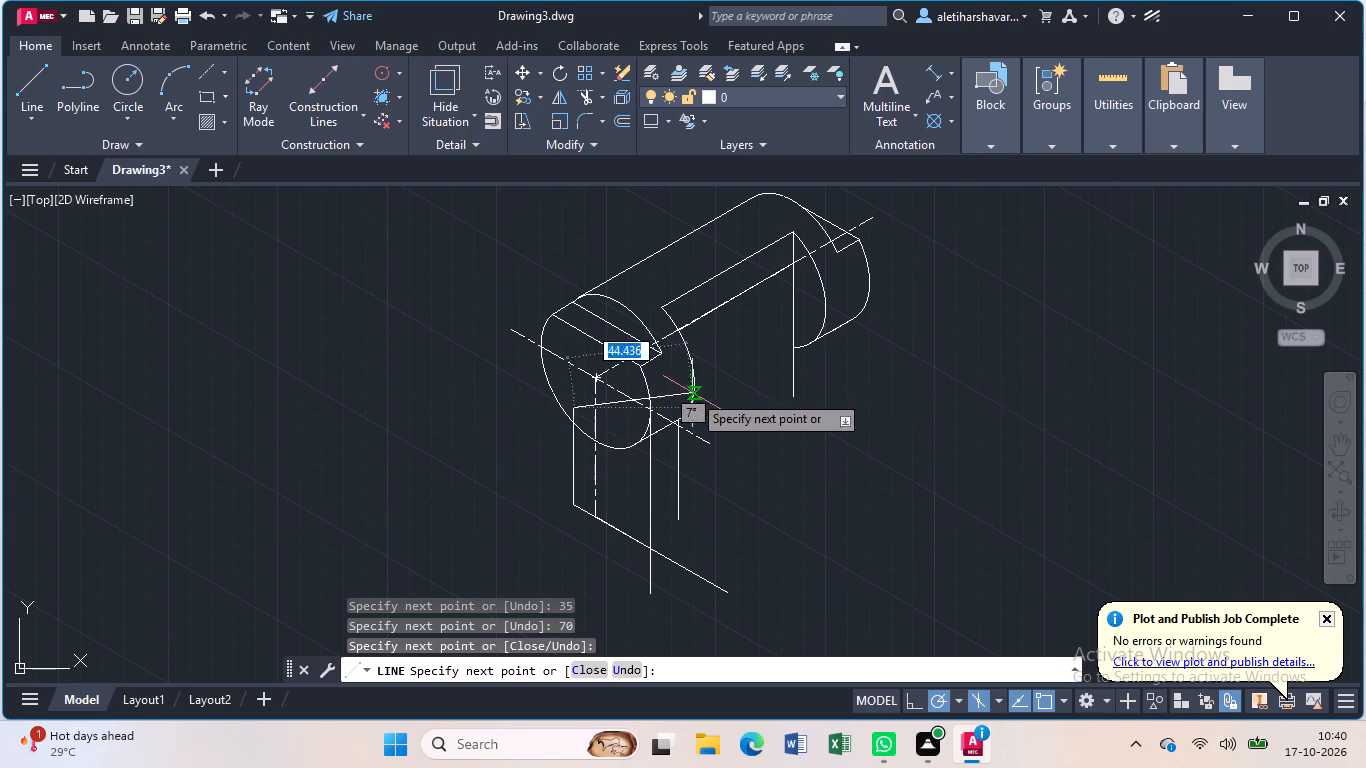
key(Escape)
Trim the part of the new vertical line that lies inside the near disc.
text(tr)
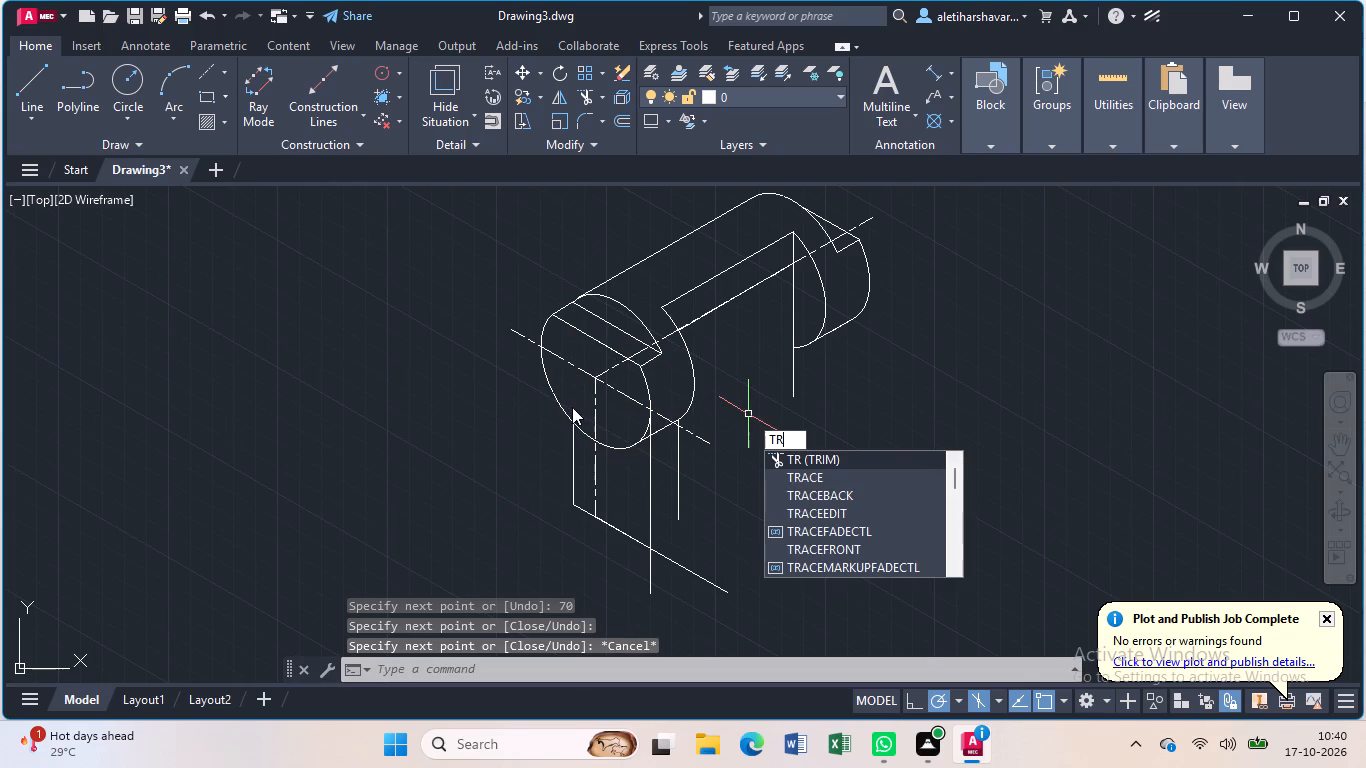
key(Return)
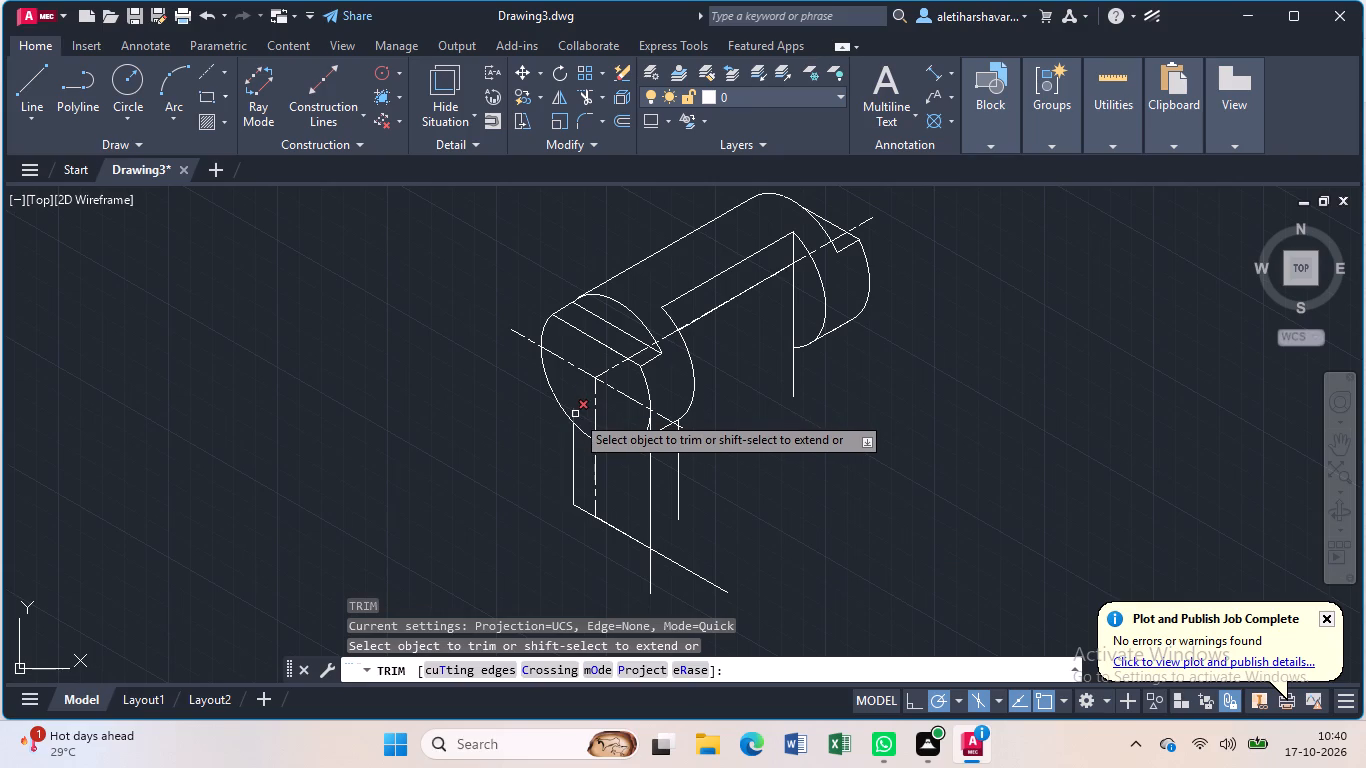
click(575, 414)
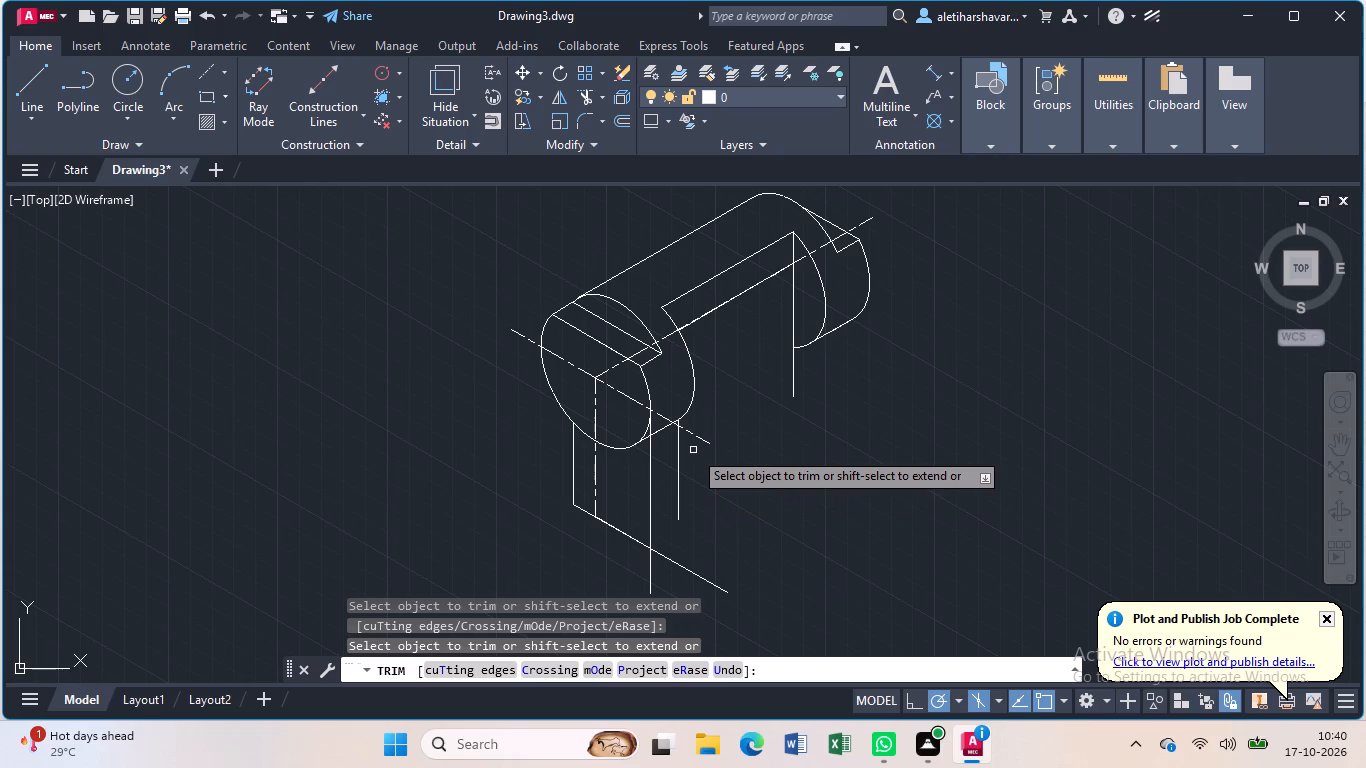
key(Escape)
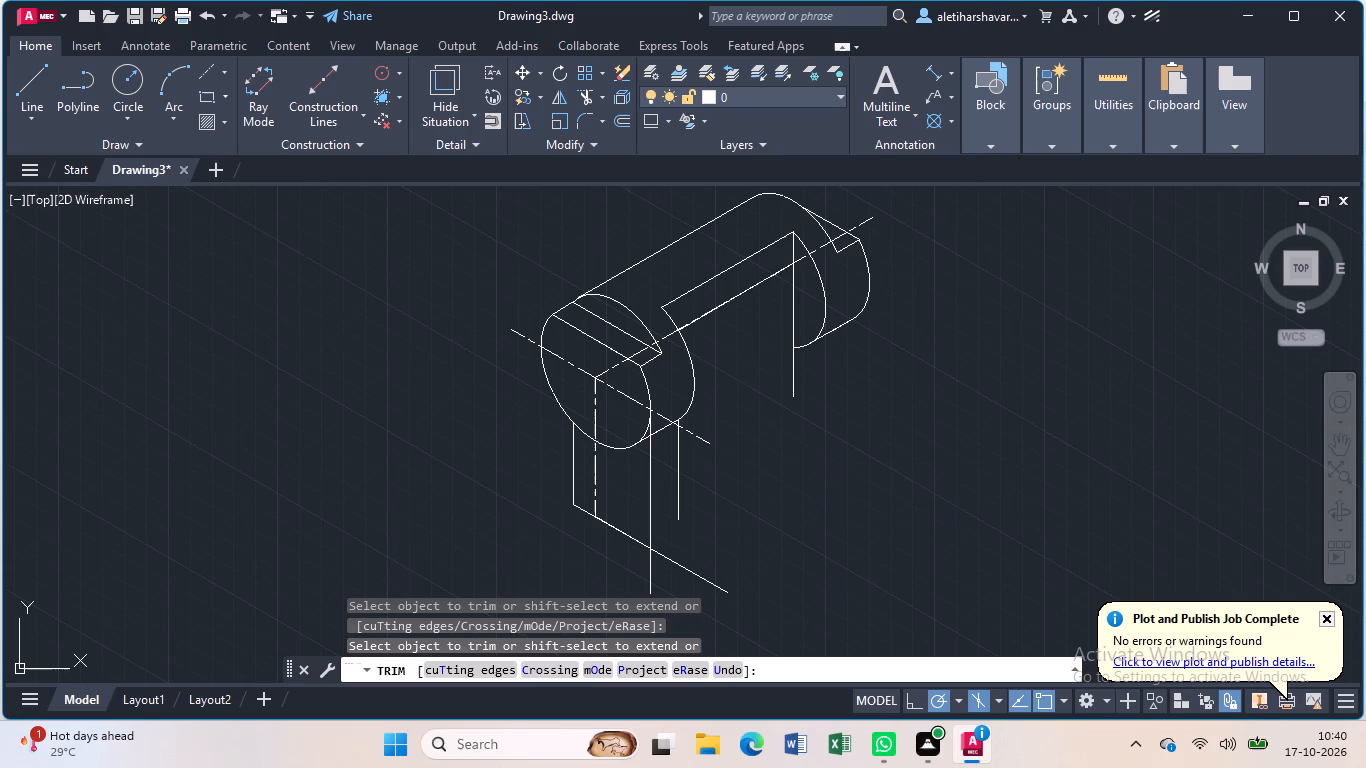
Draw a line 20 units up from the vertical centre line's lower end, continuing about 66 units at 330°.
key(l)
key(Return)
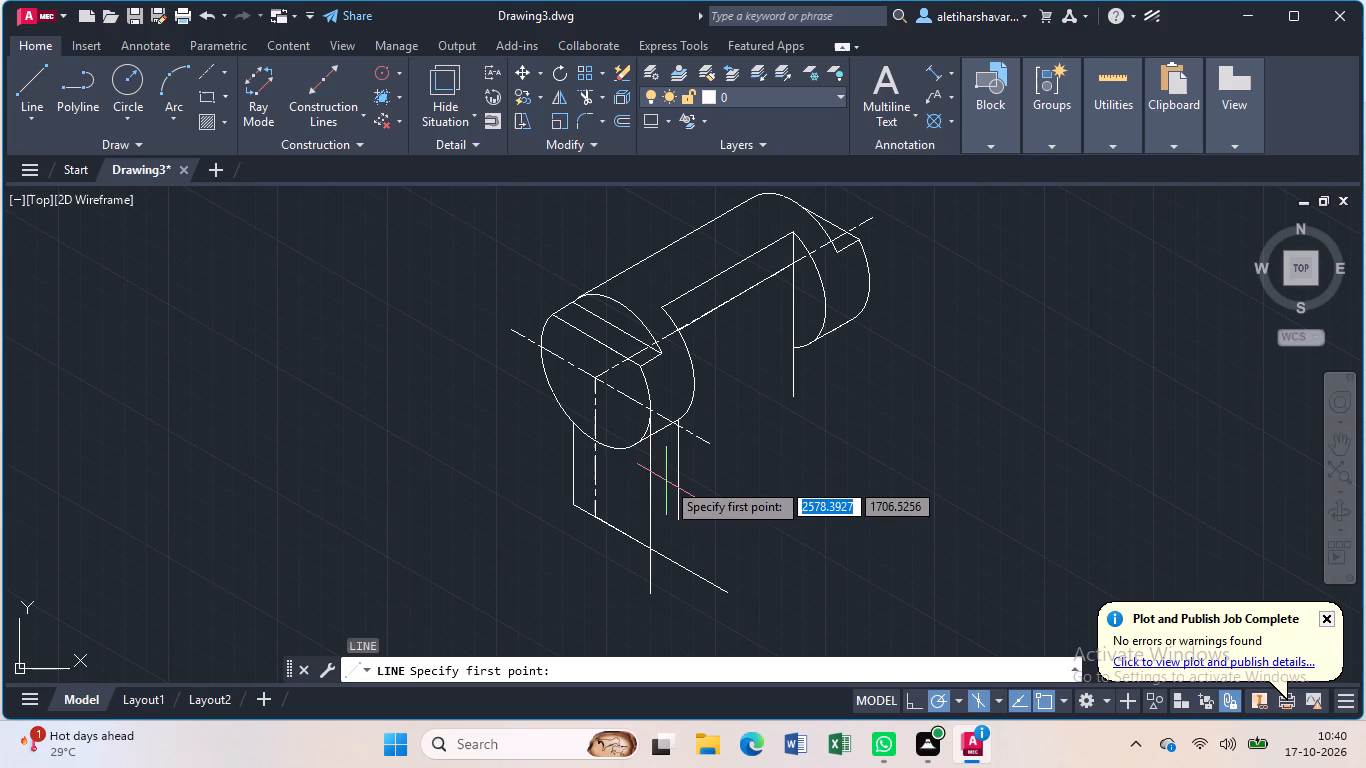
click(594, 520)
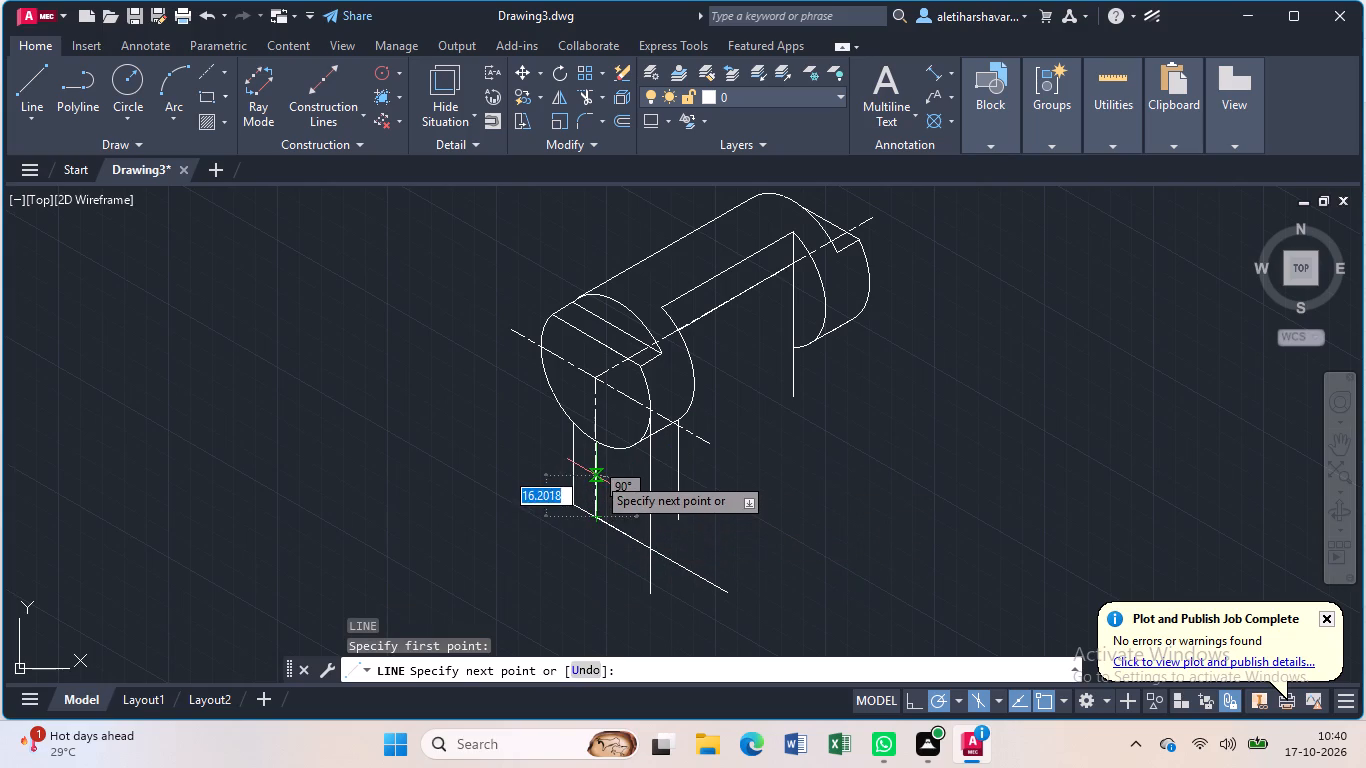
key(2)
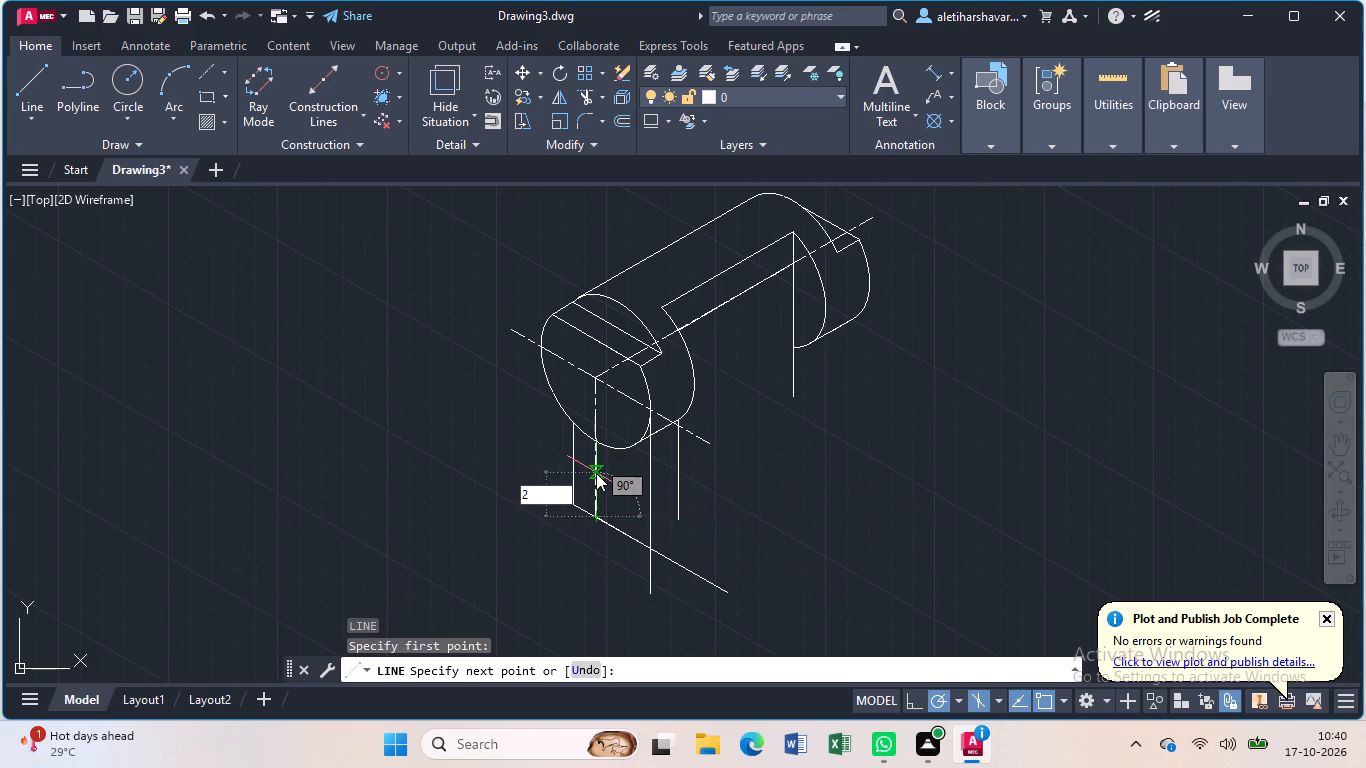
key(0)
key(Return)
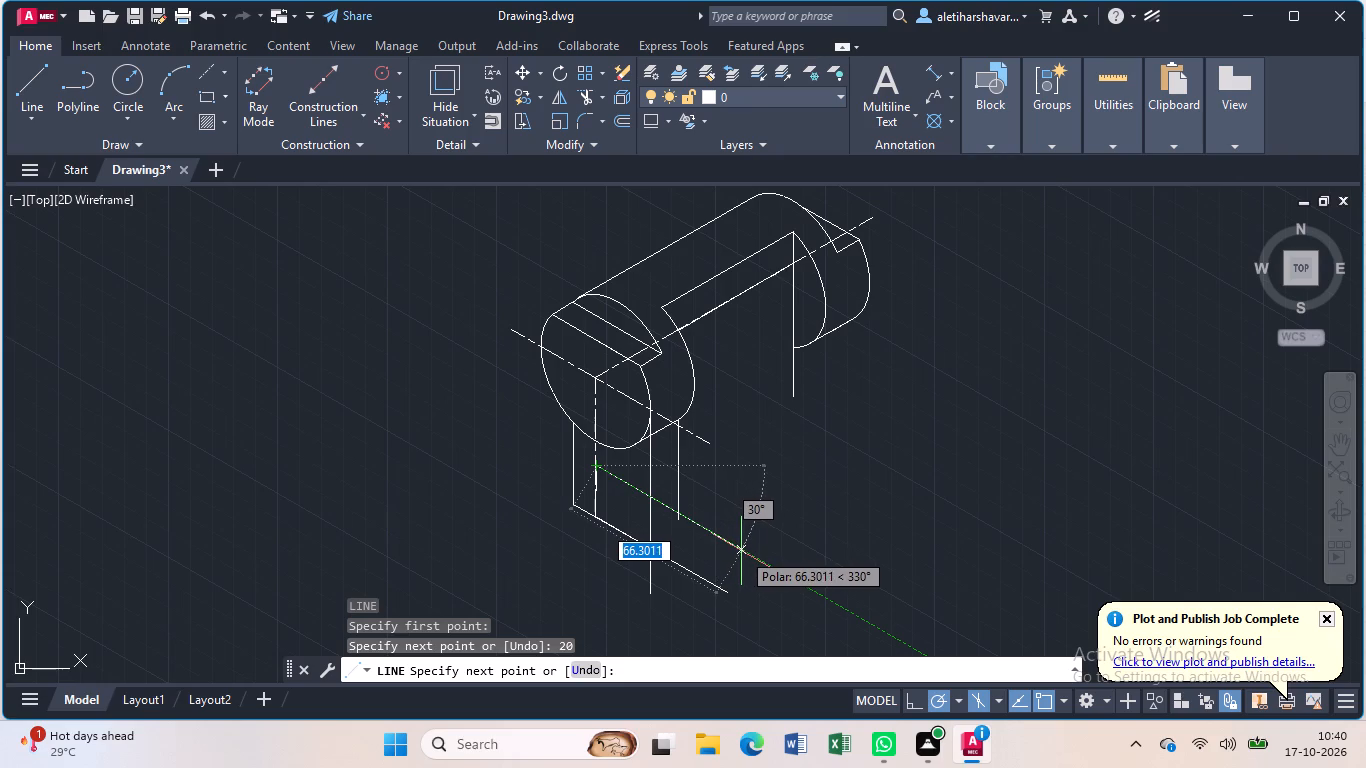
click(741, 551)
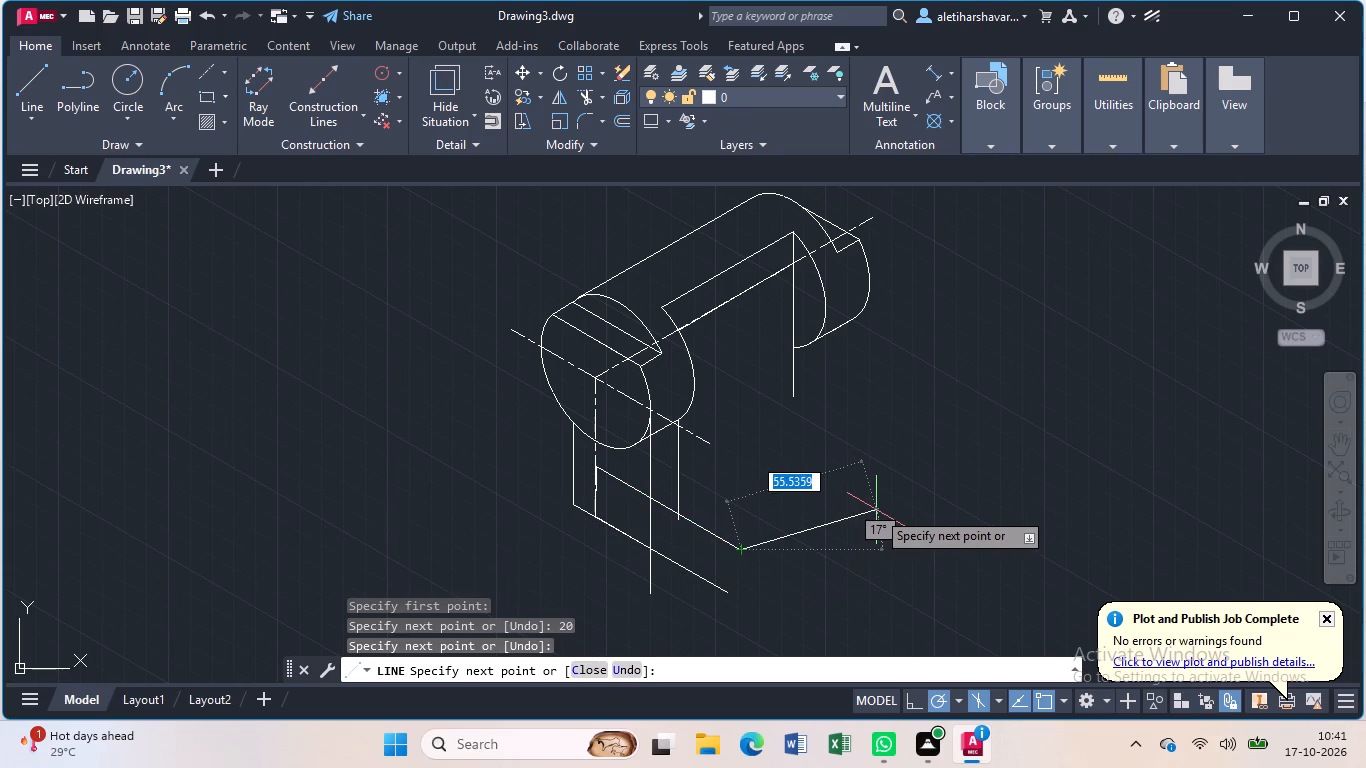
key(Escape)
Trim the rear vertical line below the upper inclined line and remove the 20-unit line overlapping the centre line.
text(tr)
key(Return)
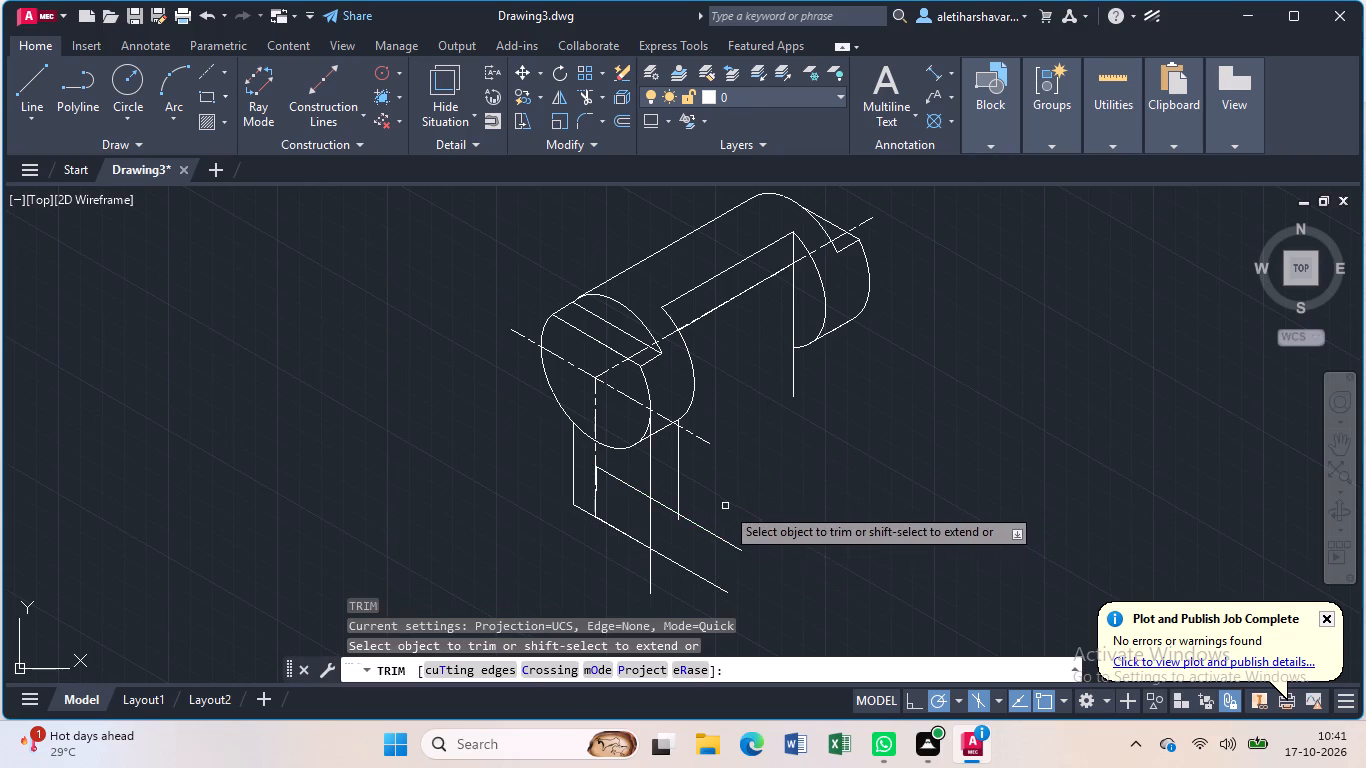
click(677, 522)
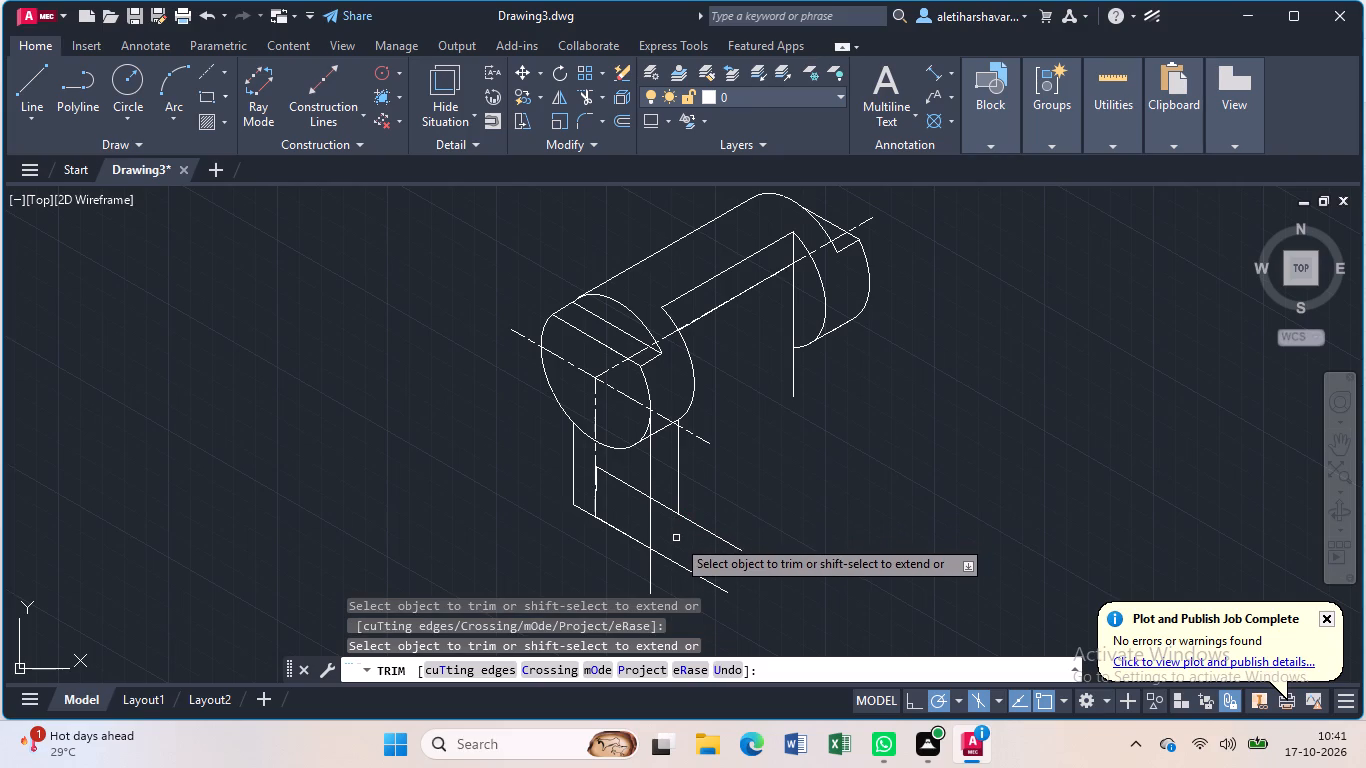
scroll(603, 512, up, 2)
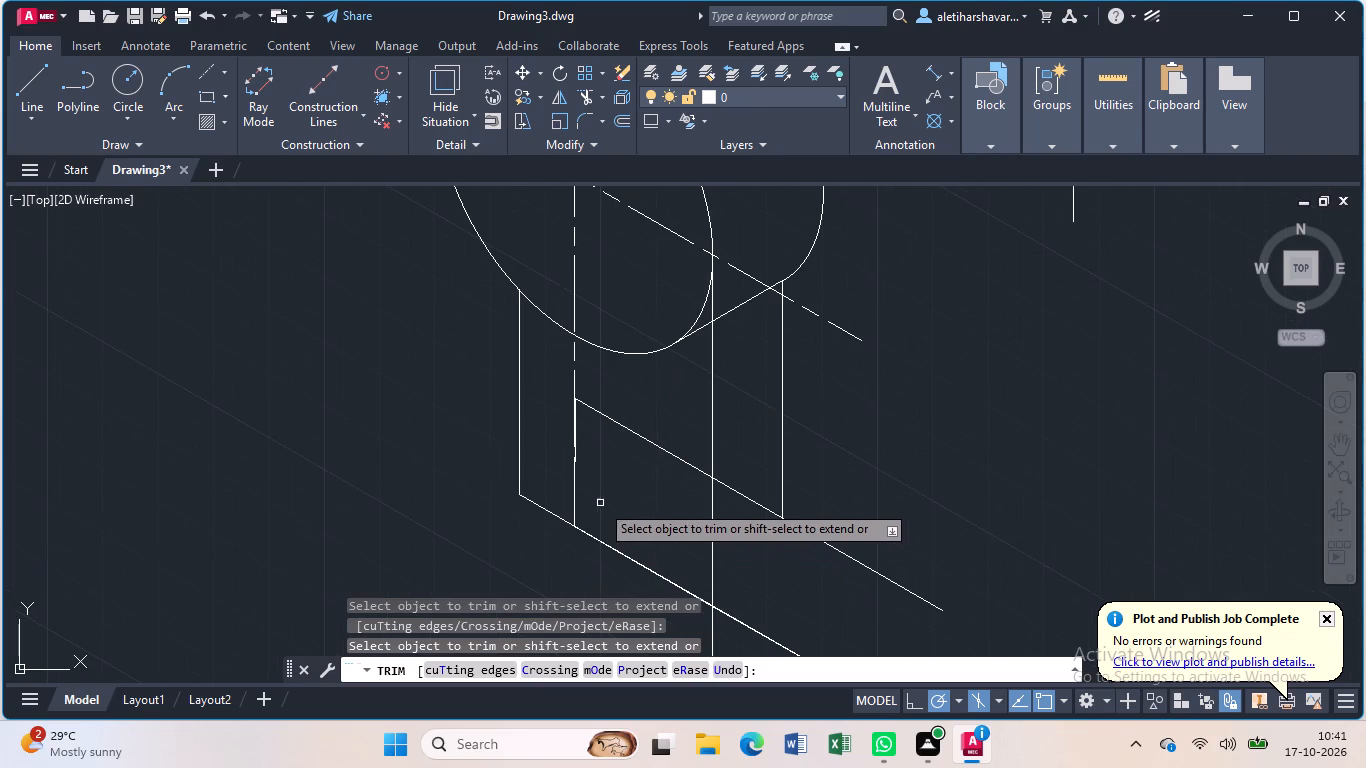
click(575, 432)
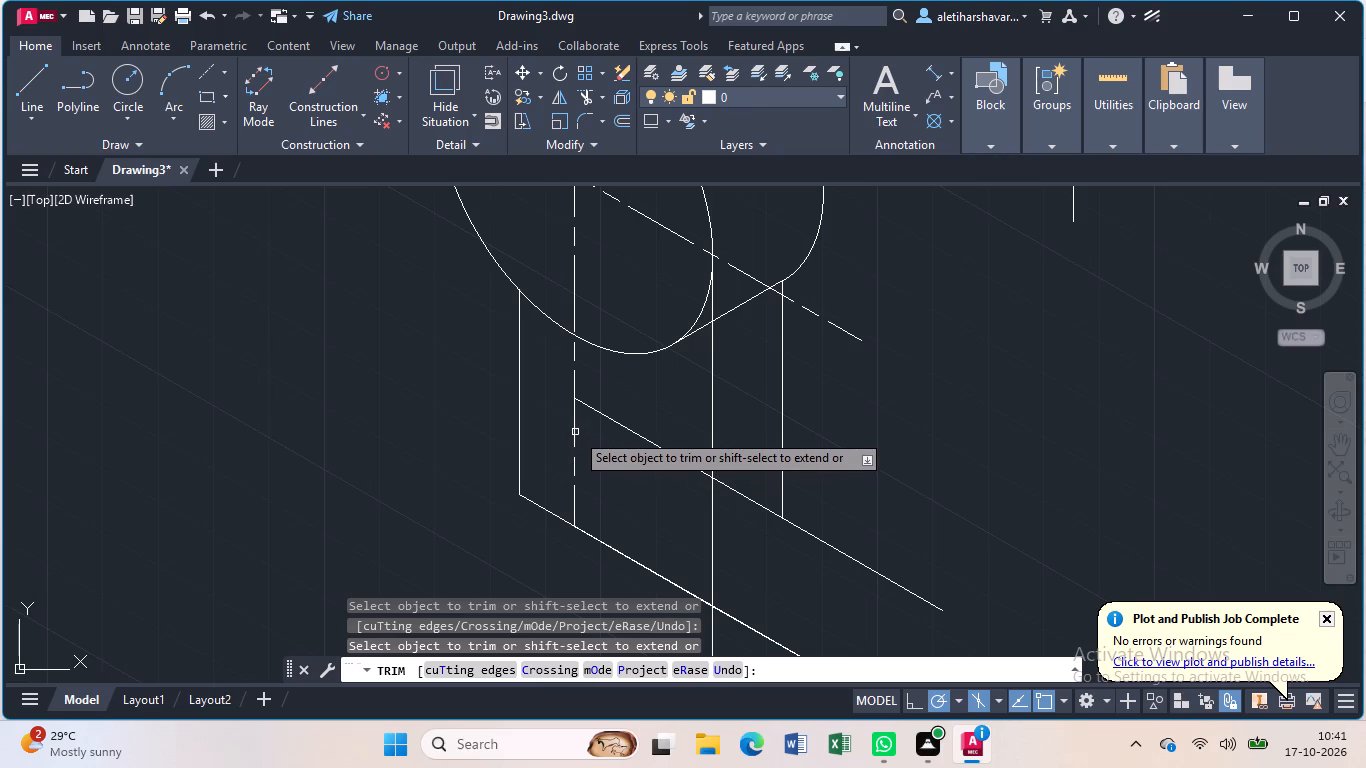
key(Escape)
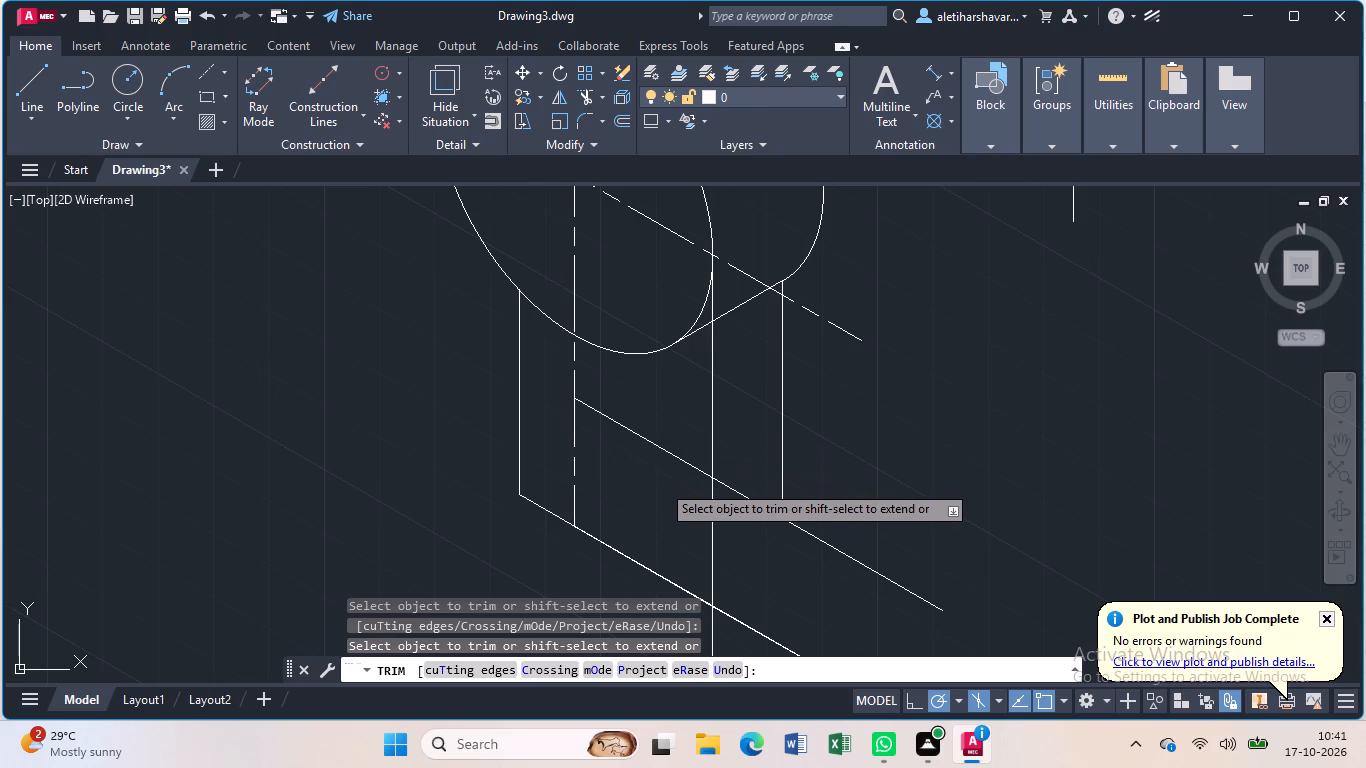
Draw a vertical line from the lower inclined line's far end up past the upper inclined line.
scroll(660, 483, down, 1)
middle_drag(662, 485, 647, 420)
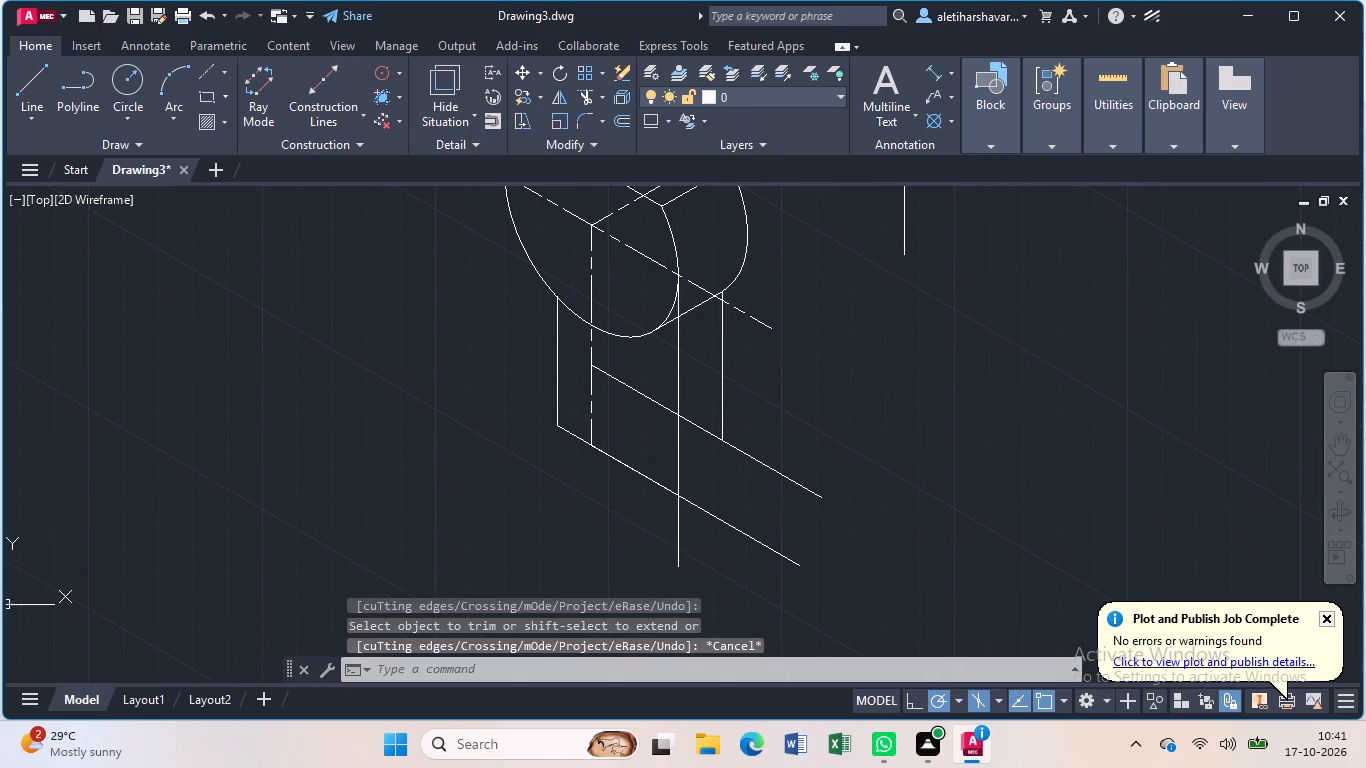
key(l)
key(Return)
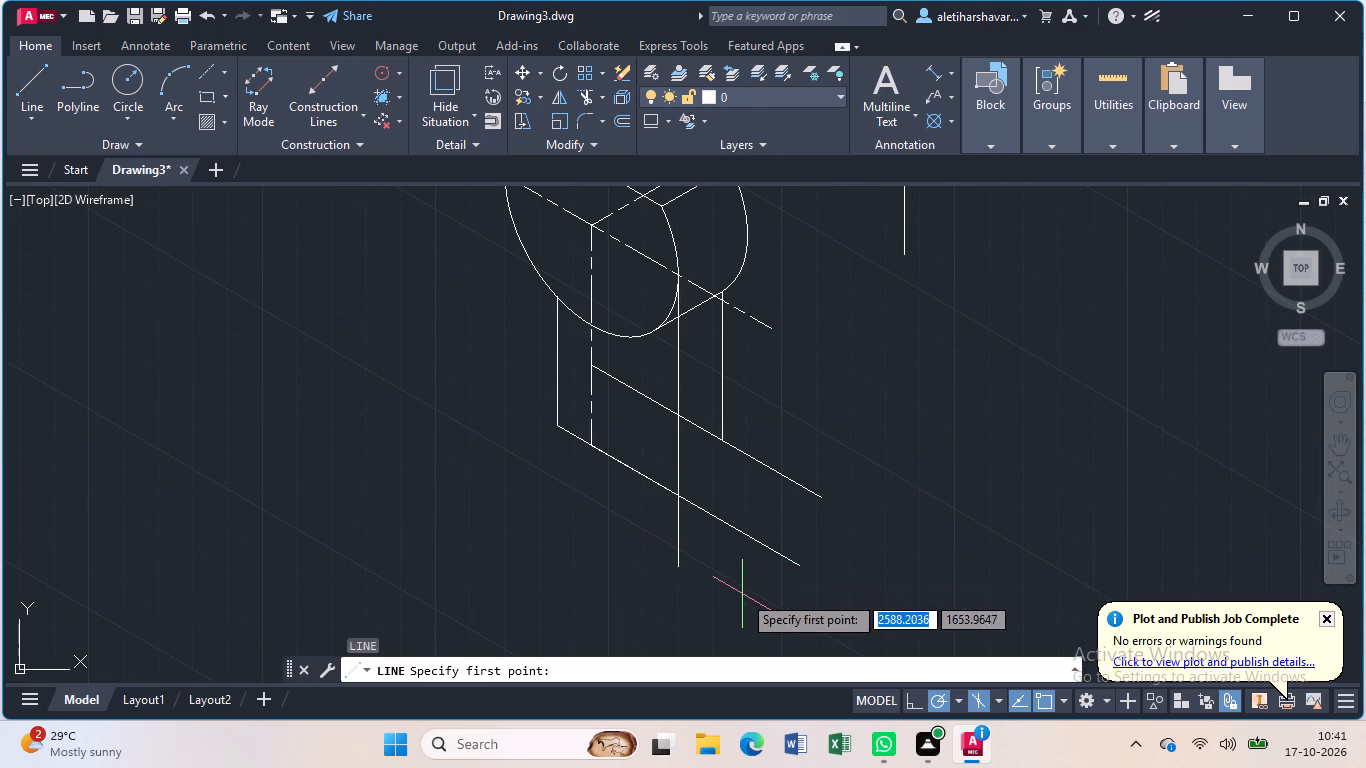
click(799, 569)
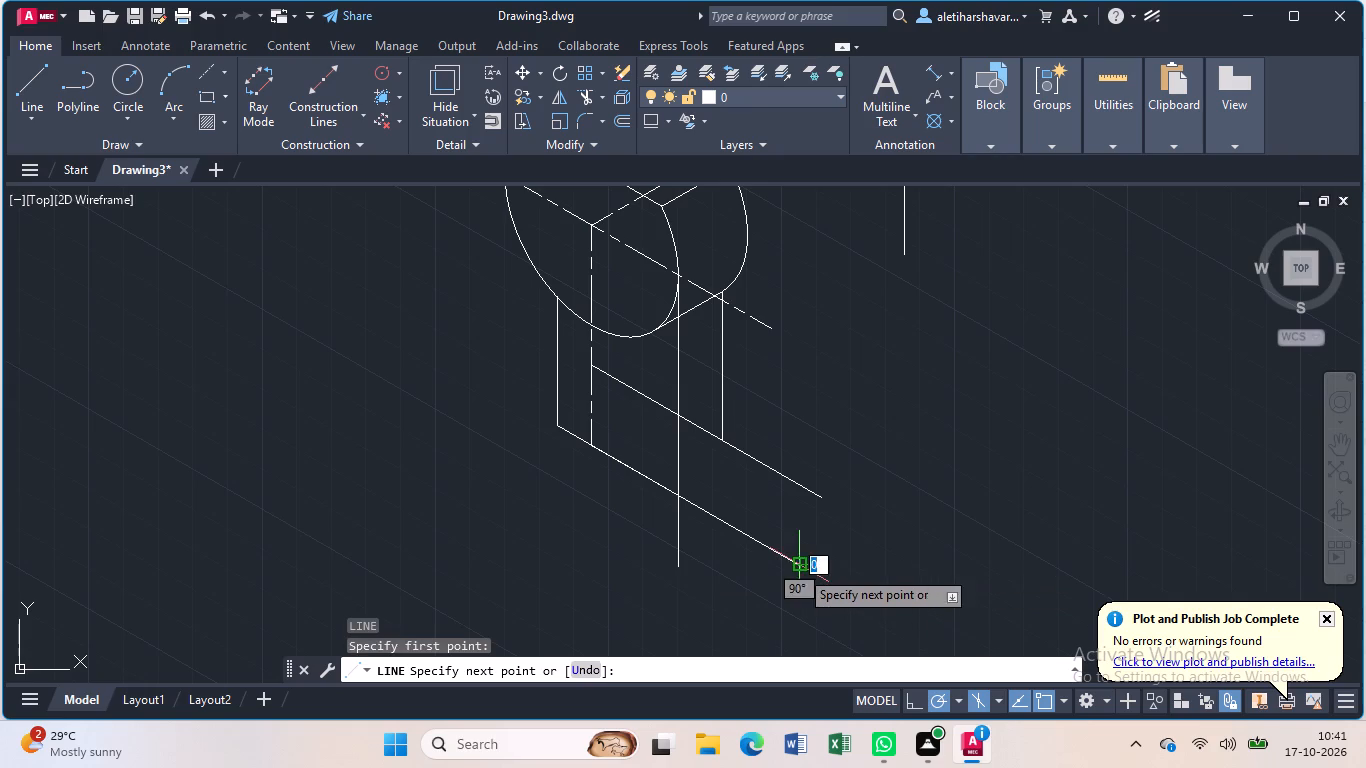
drag(807, 412, 819, 413)
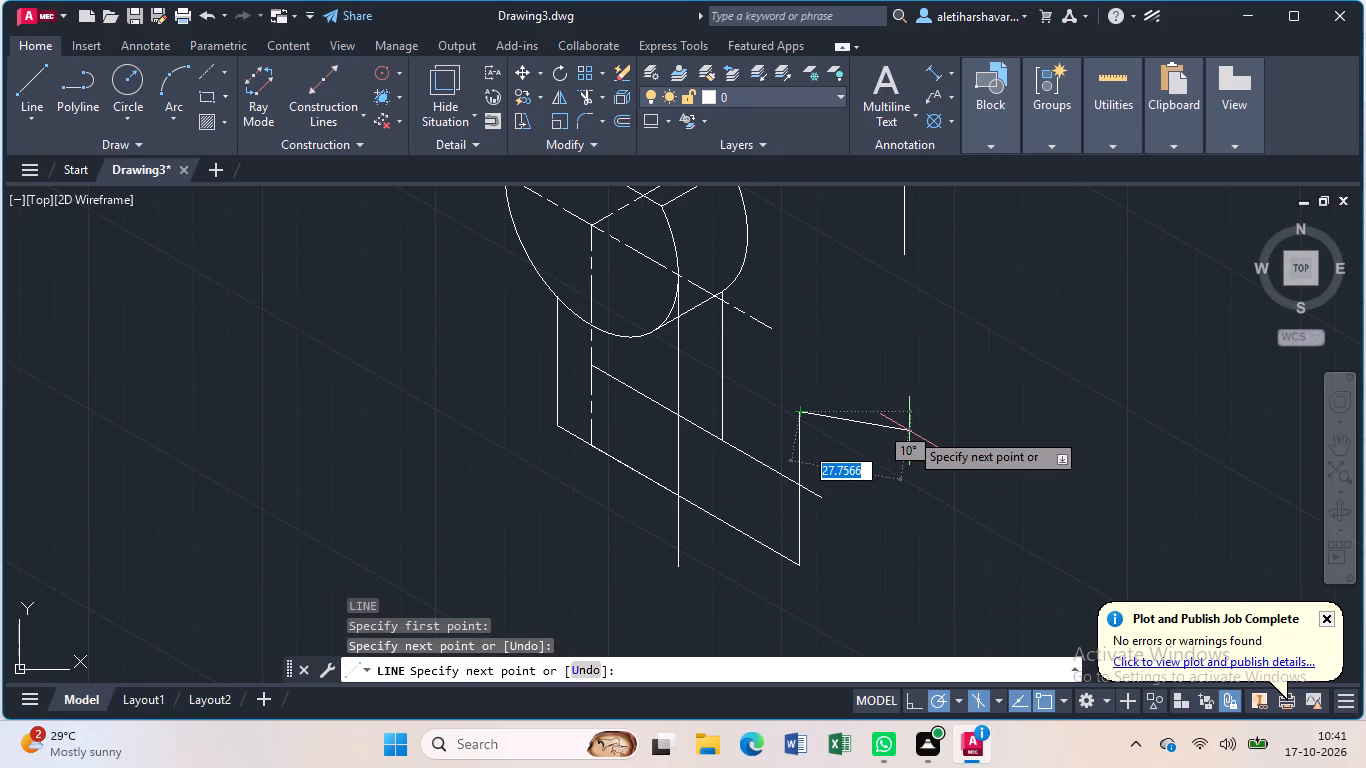
key(Escape)
Trim the overhanging ends of the upper inclined line and the new vertical line where they cross.
text(tr)
key(Return)
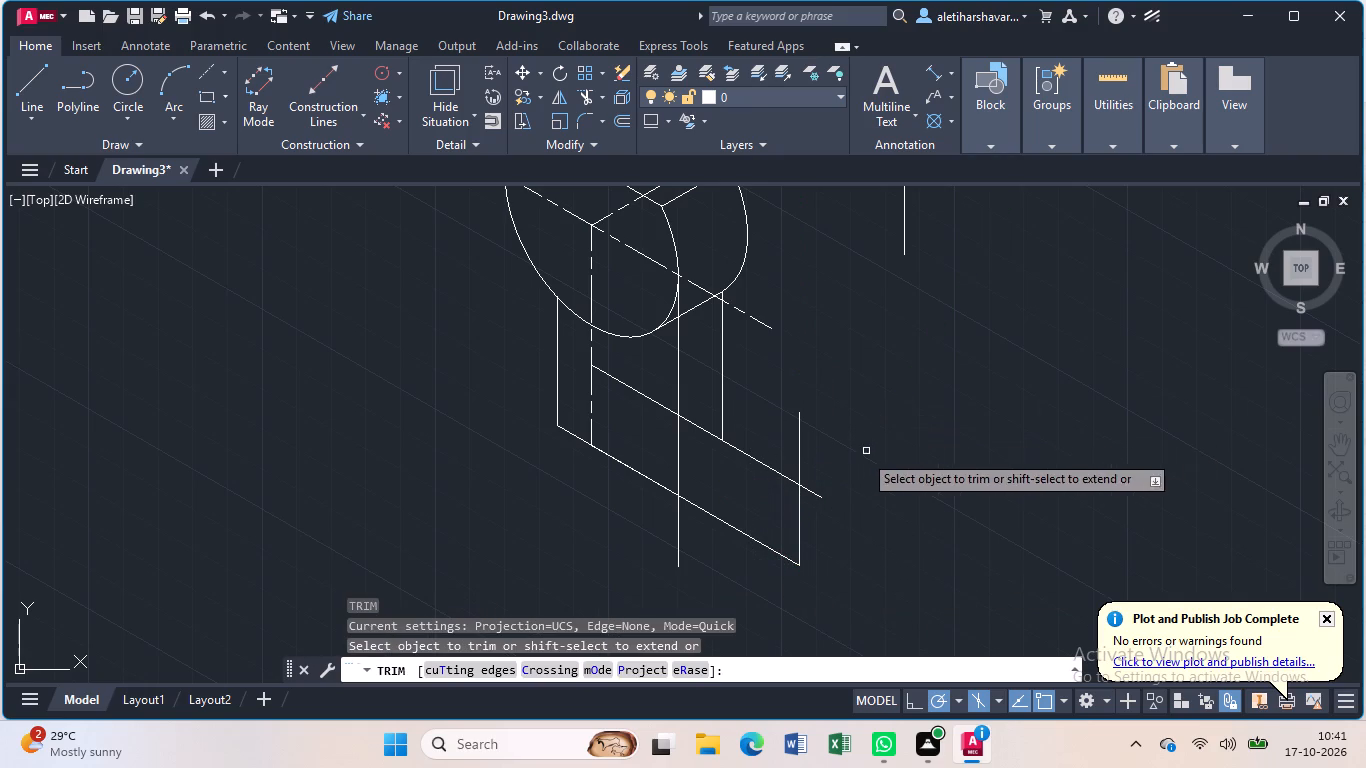
click(819, 498)
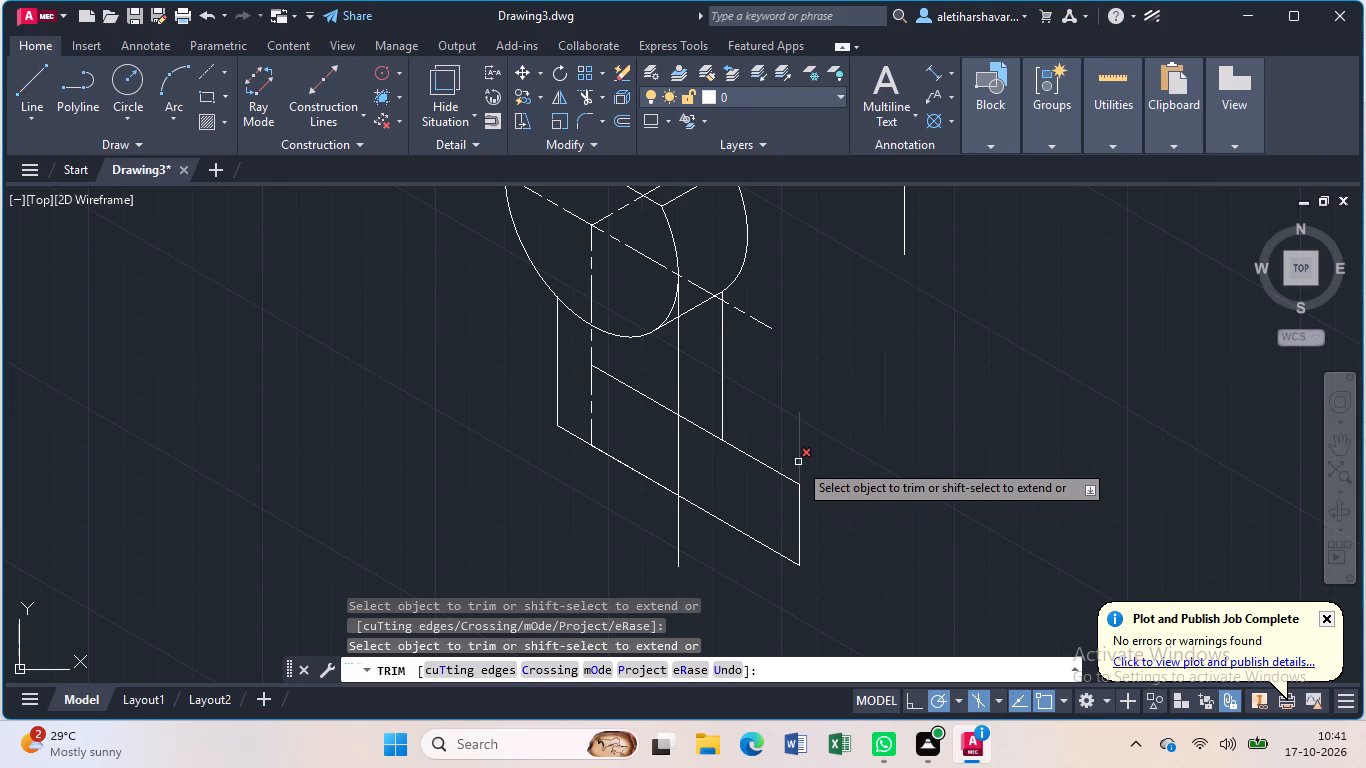
click(798, 462)
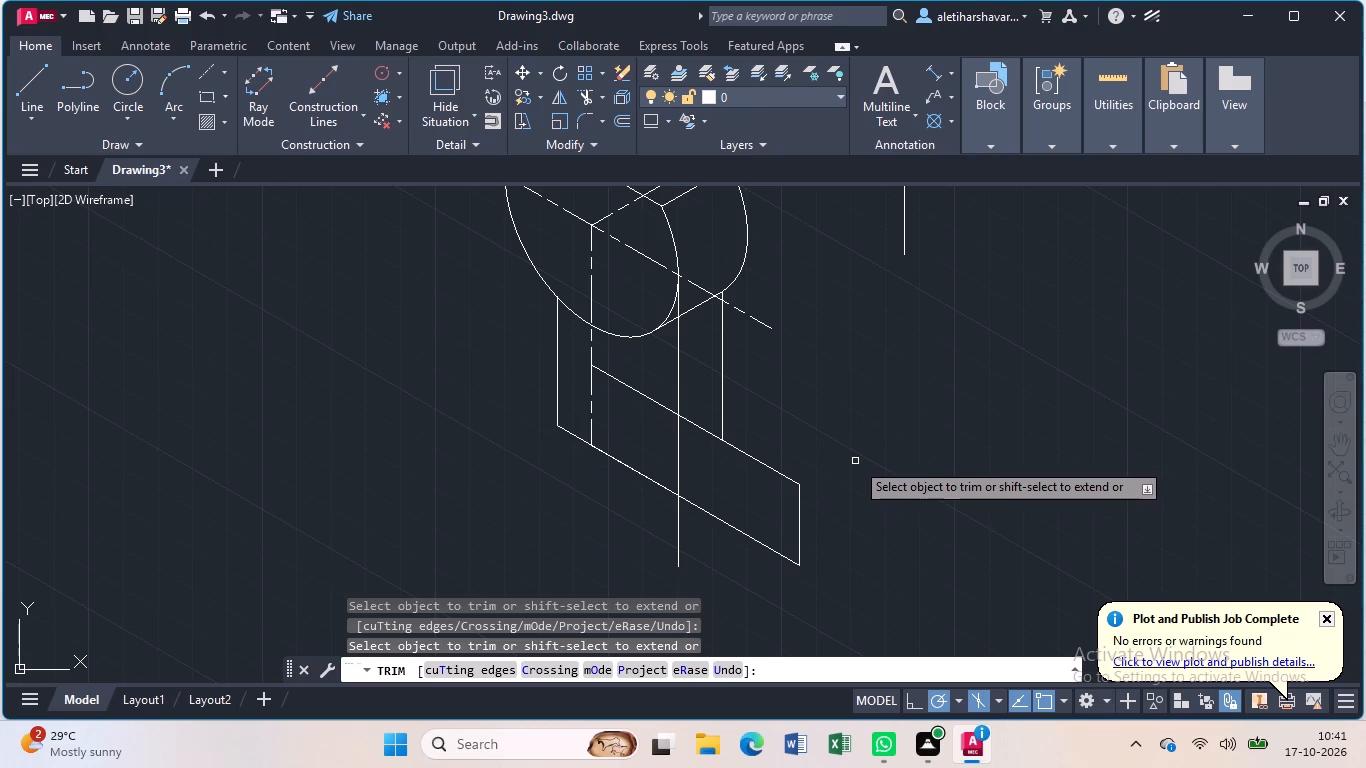
key(Escape)
key(Escape)
Draw connected lines from the base's lower front corner: 50 at 30°, 20 up, 20 at 150°, and about 70 up to the far disc.
scroll(855, 461, down, 1)
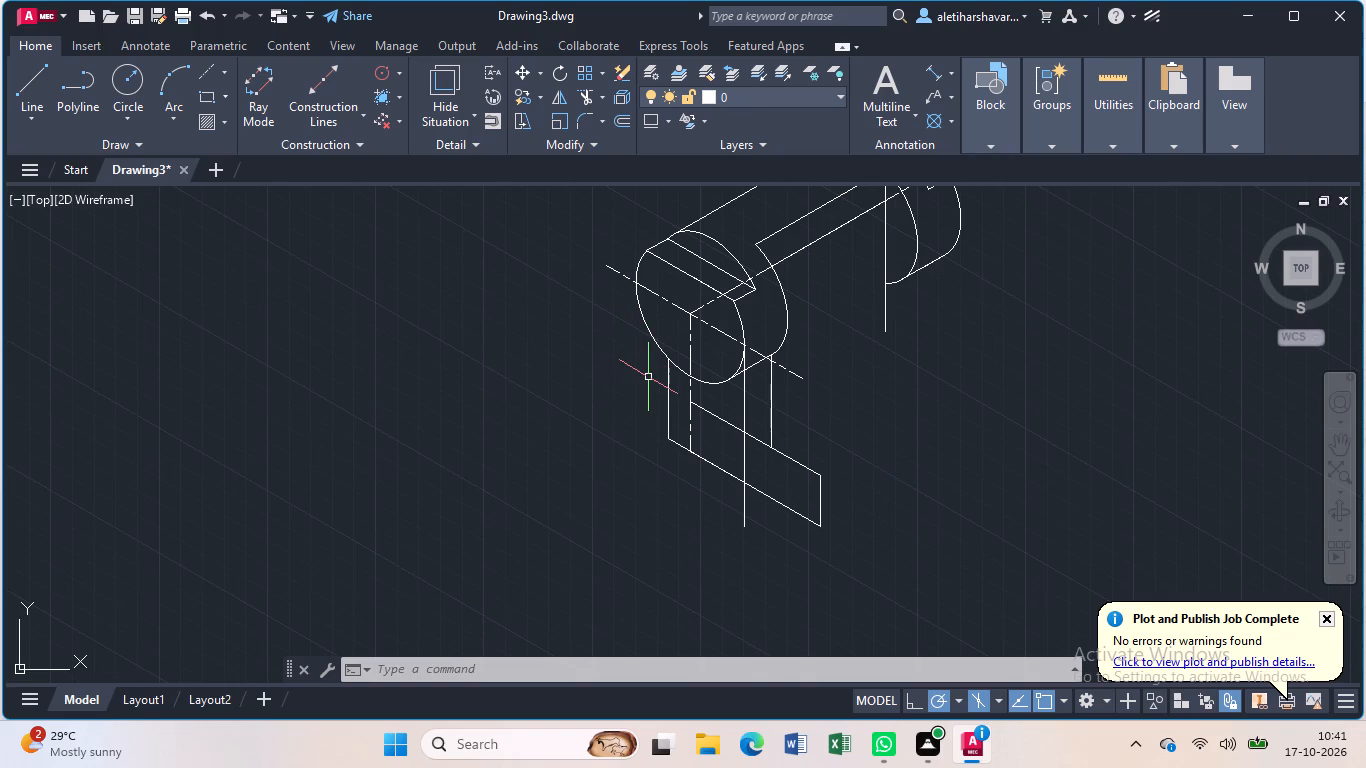
key(l)
key(Return)
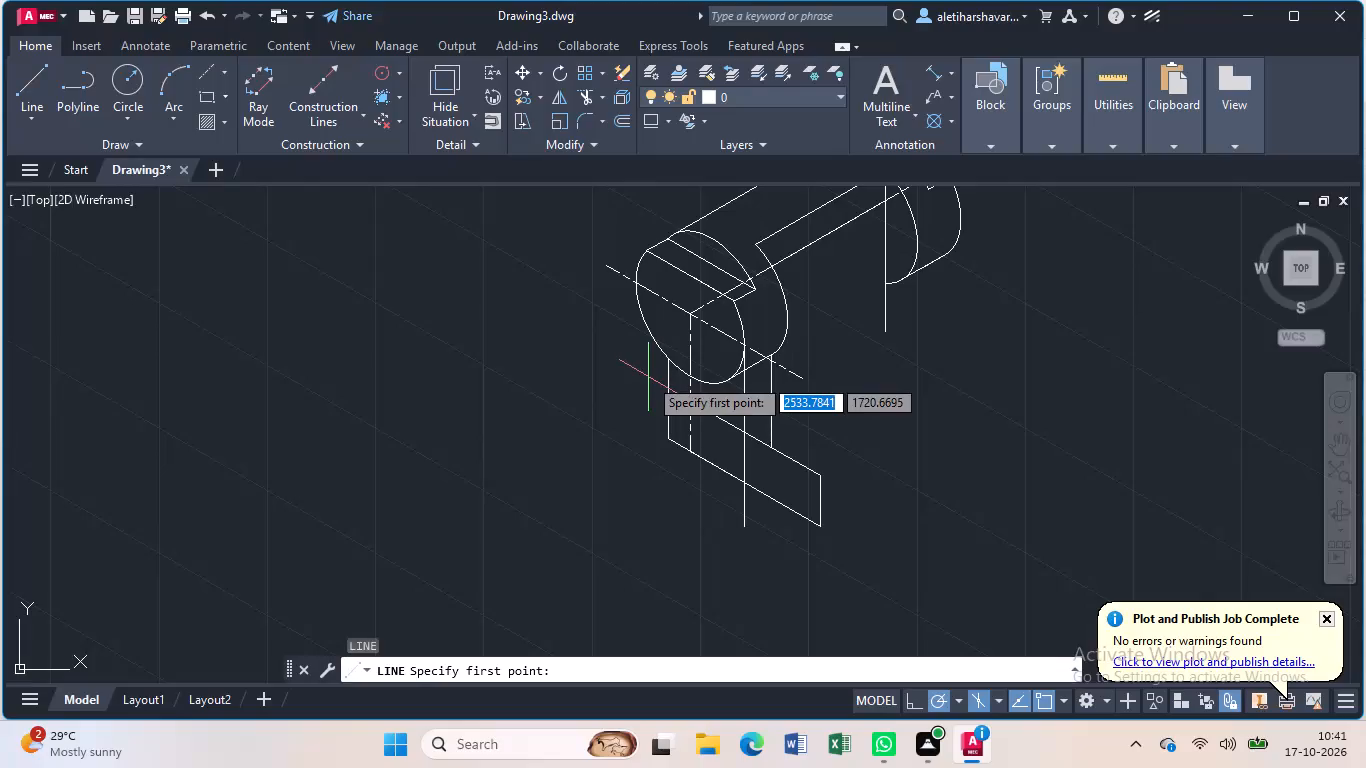
click(815, 529)
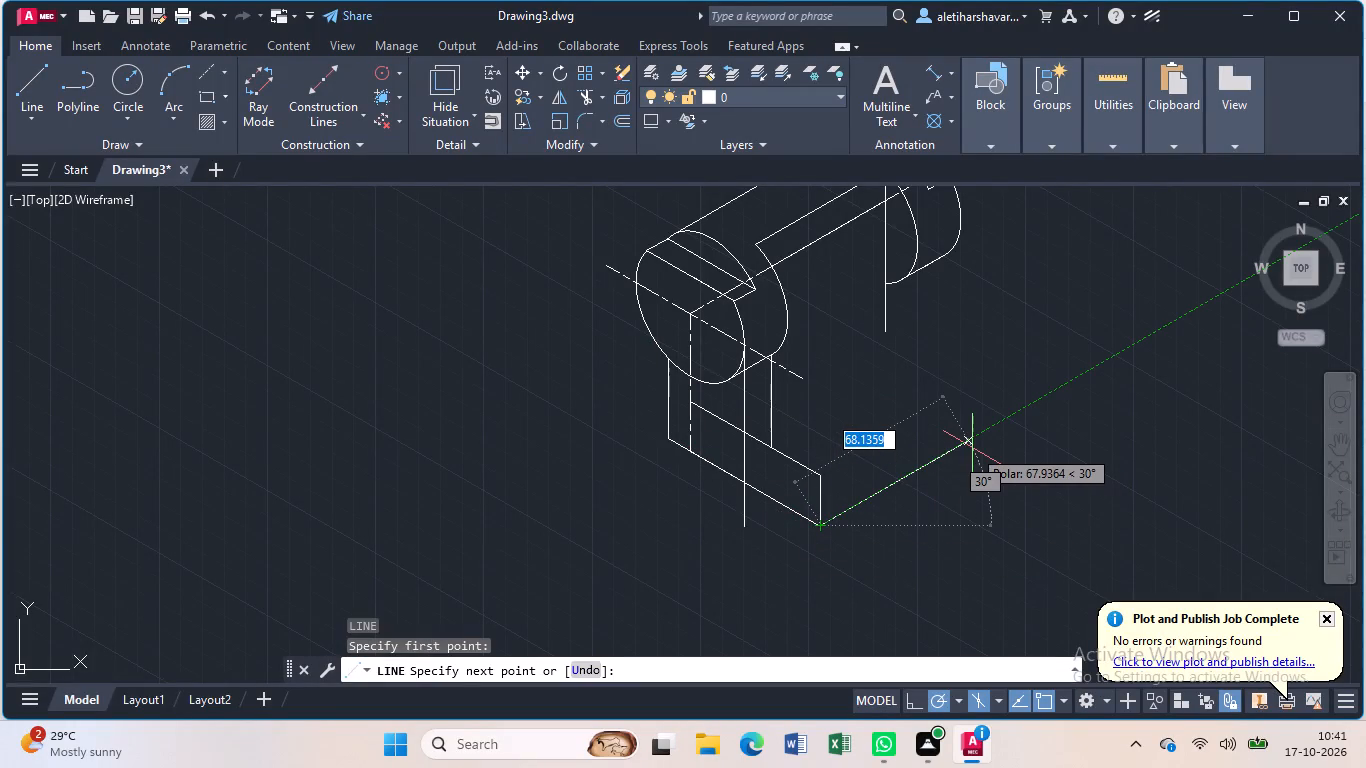
text(50)
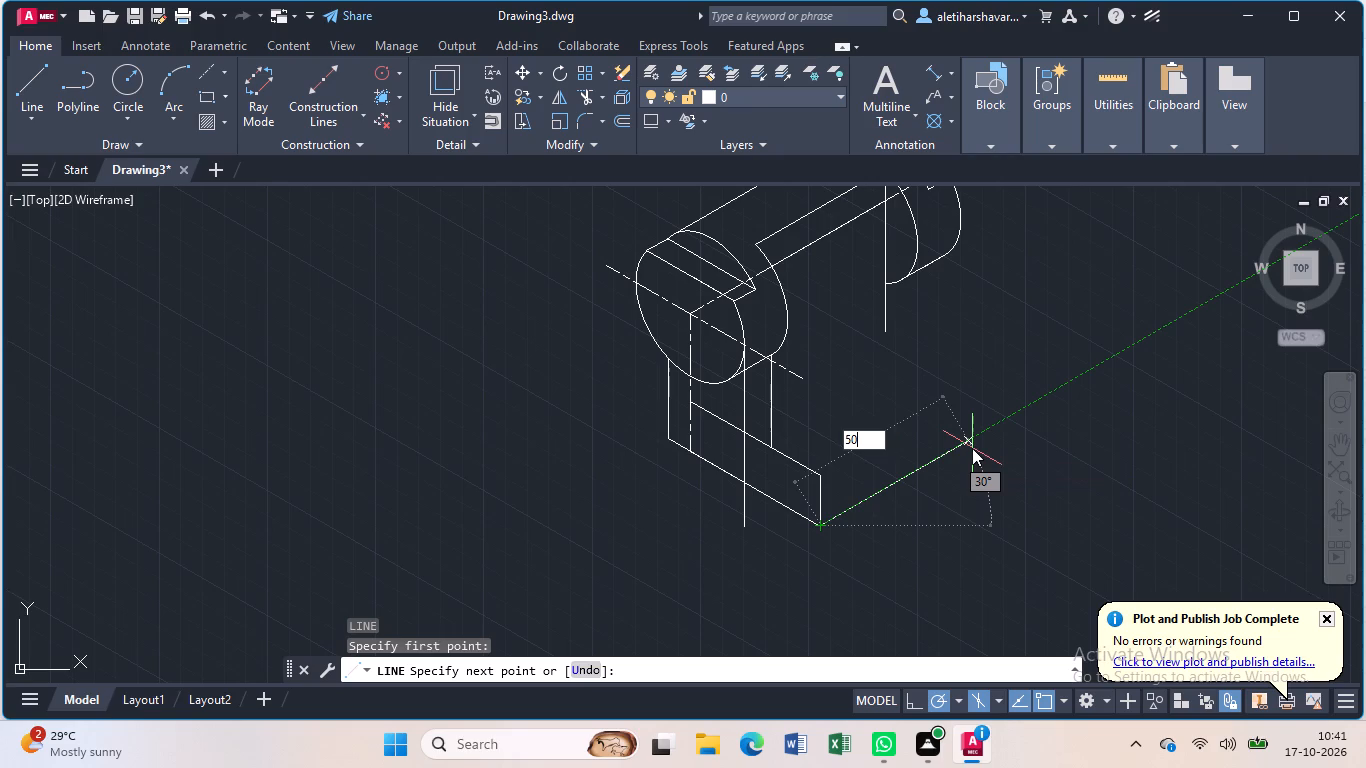
key(Return)
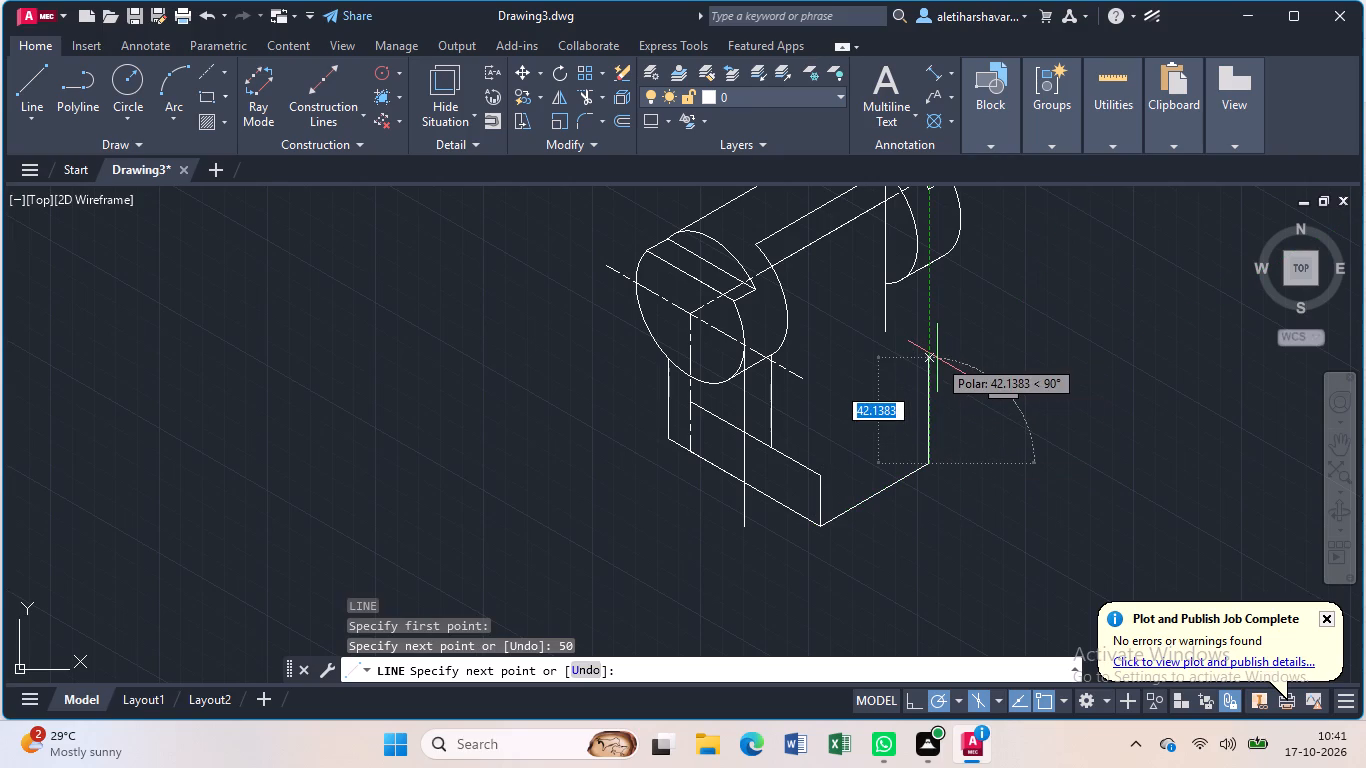
text(20)
key(Return)
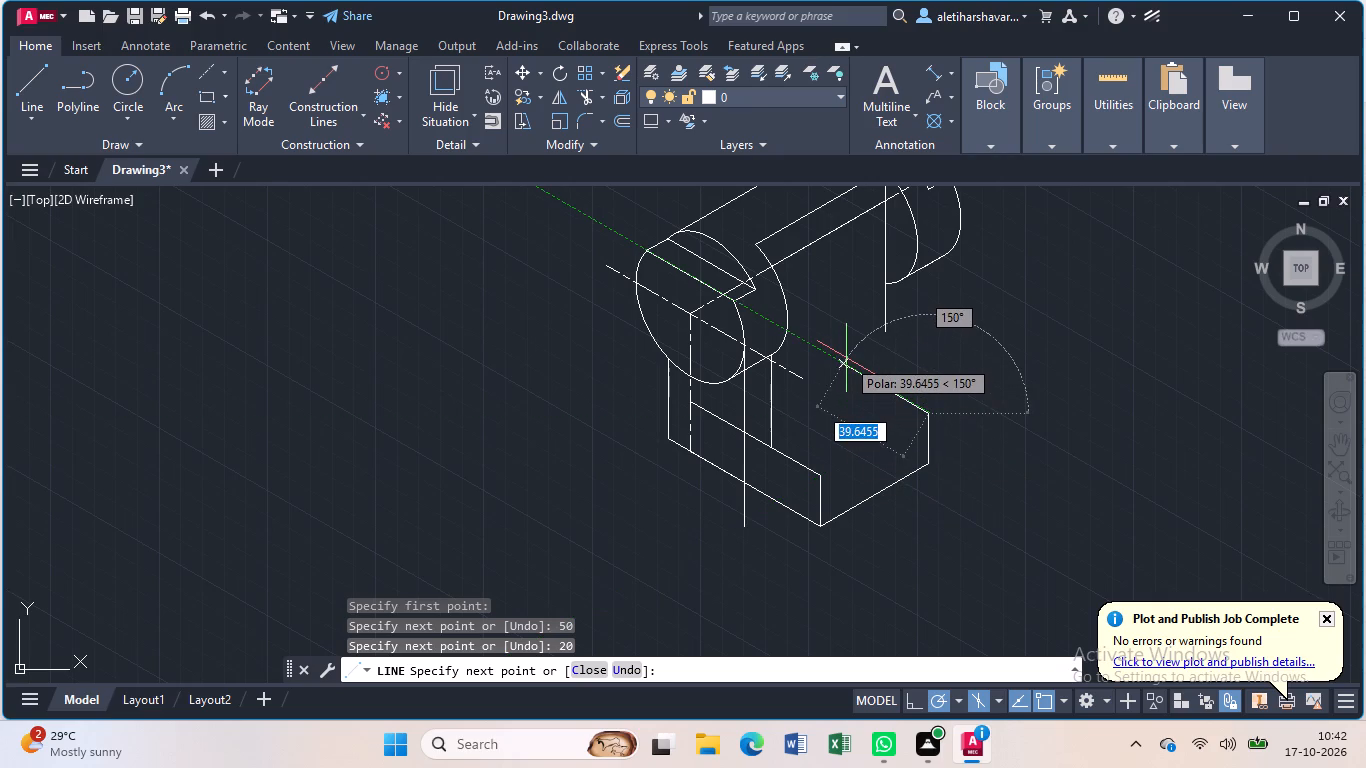
key(2)
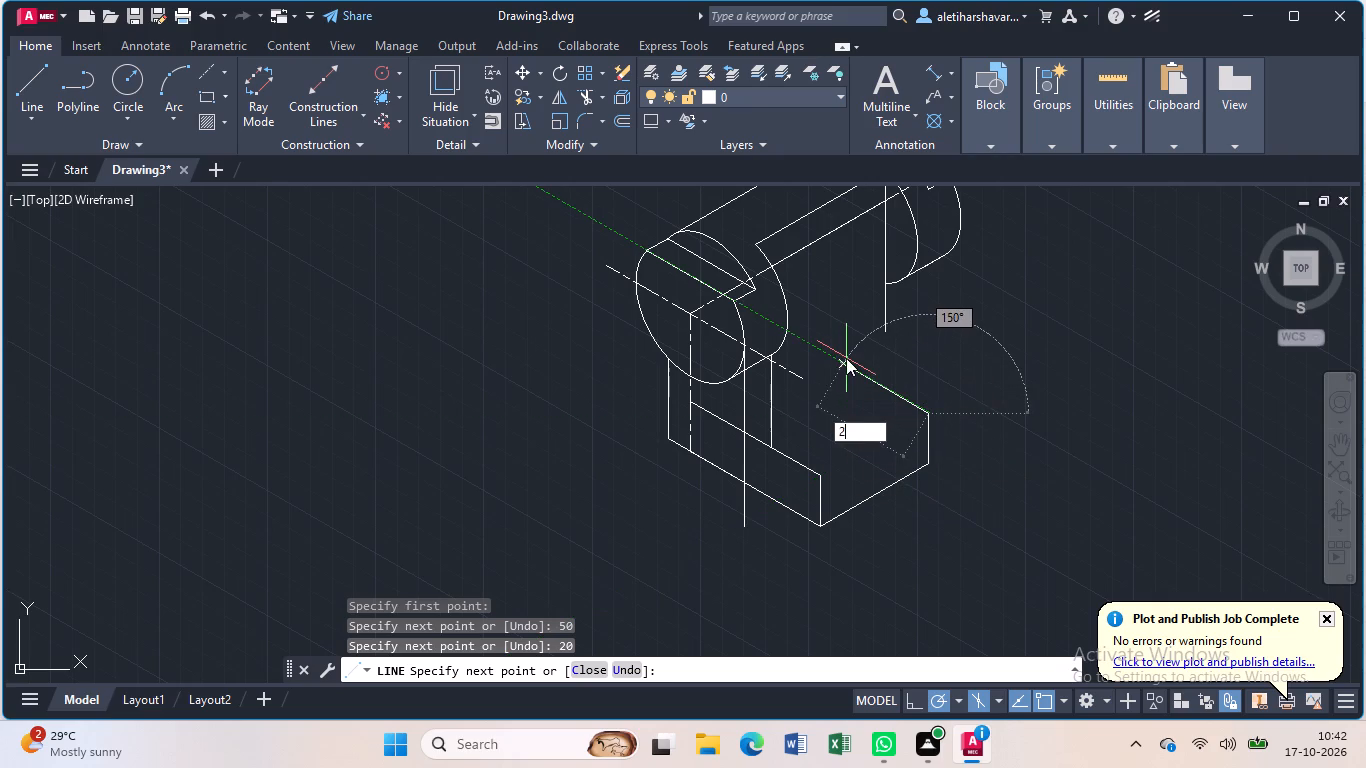
key(0)
key(Return)
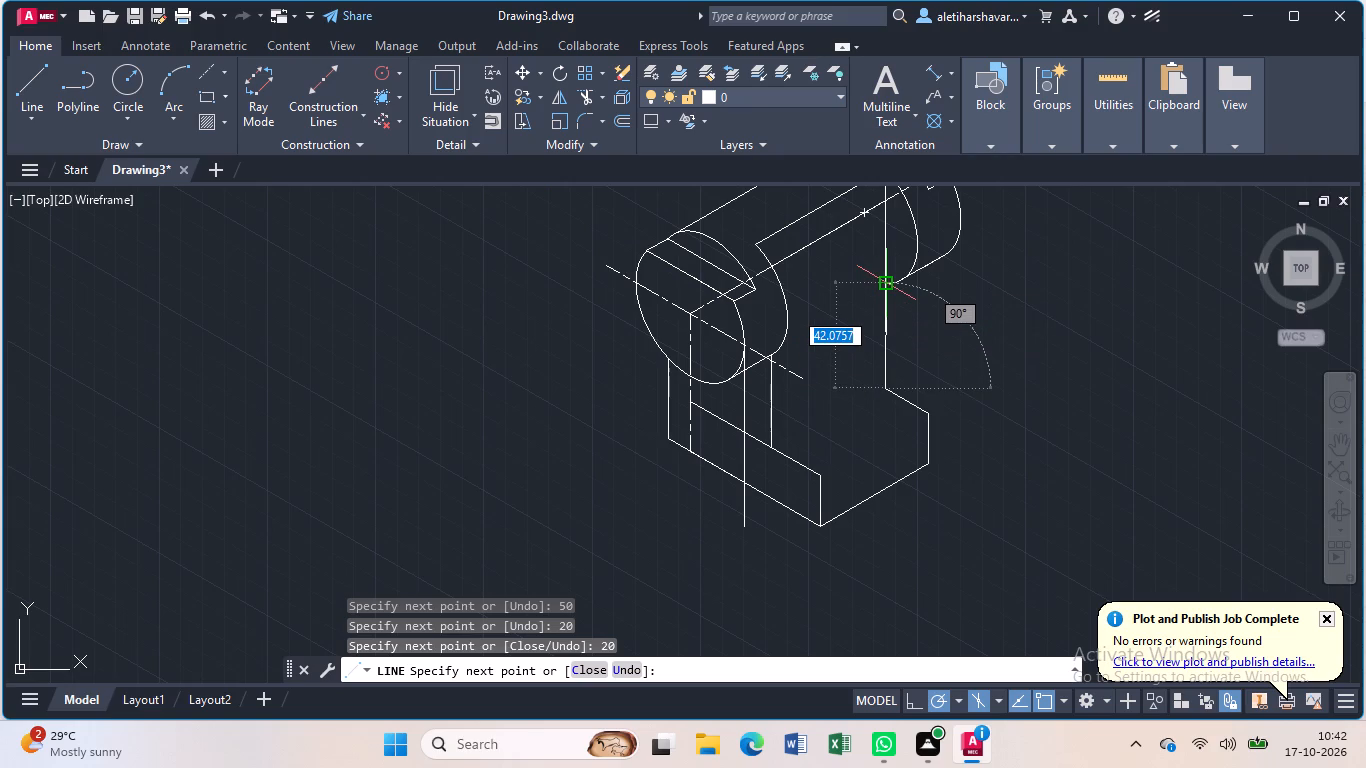
click(883, 211)
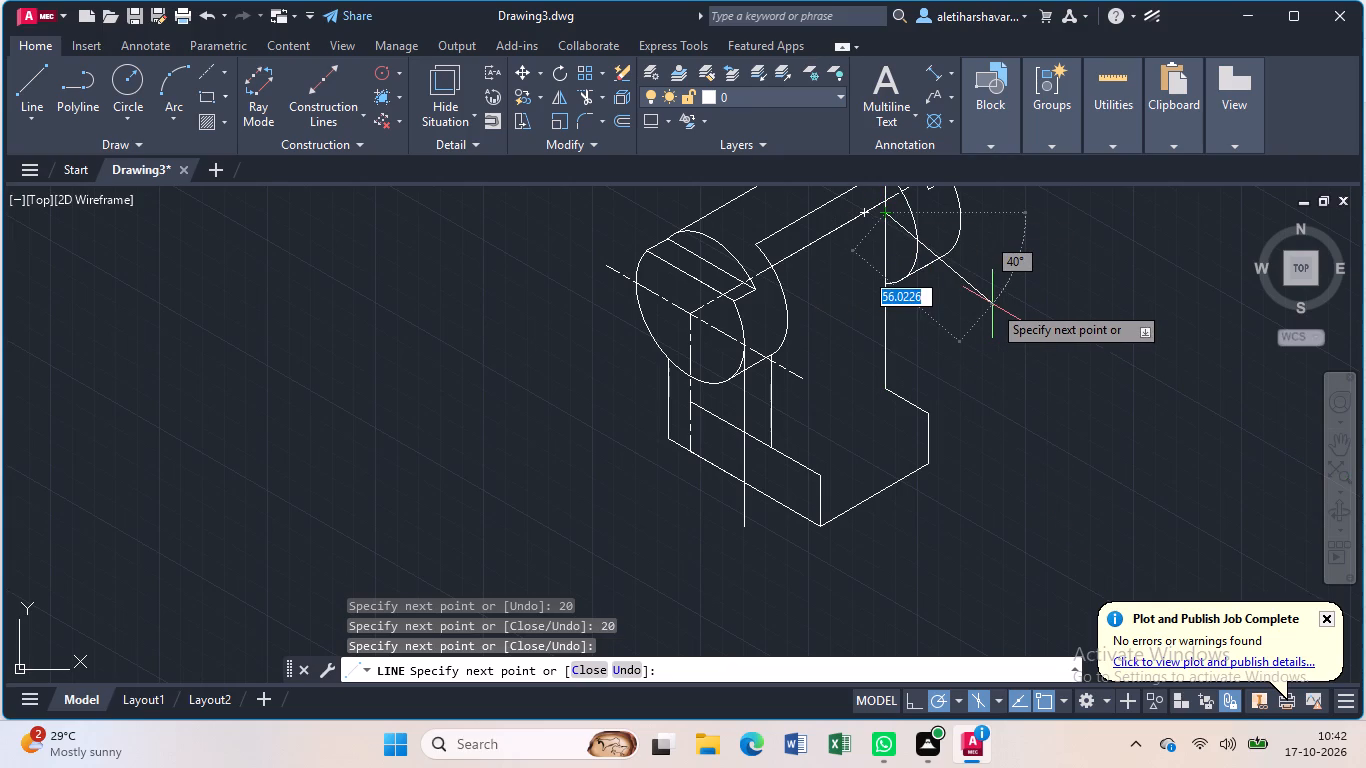
key(Escape)
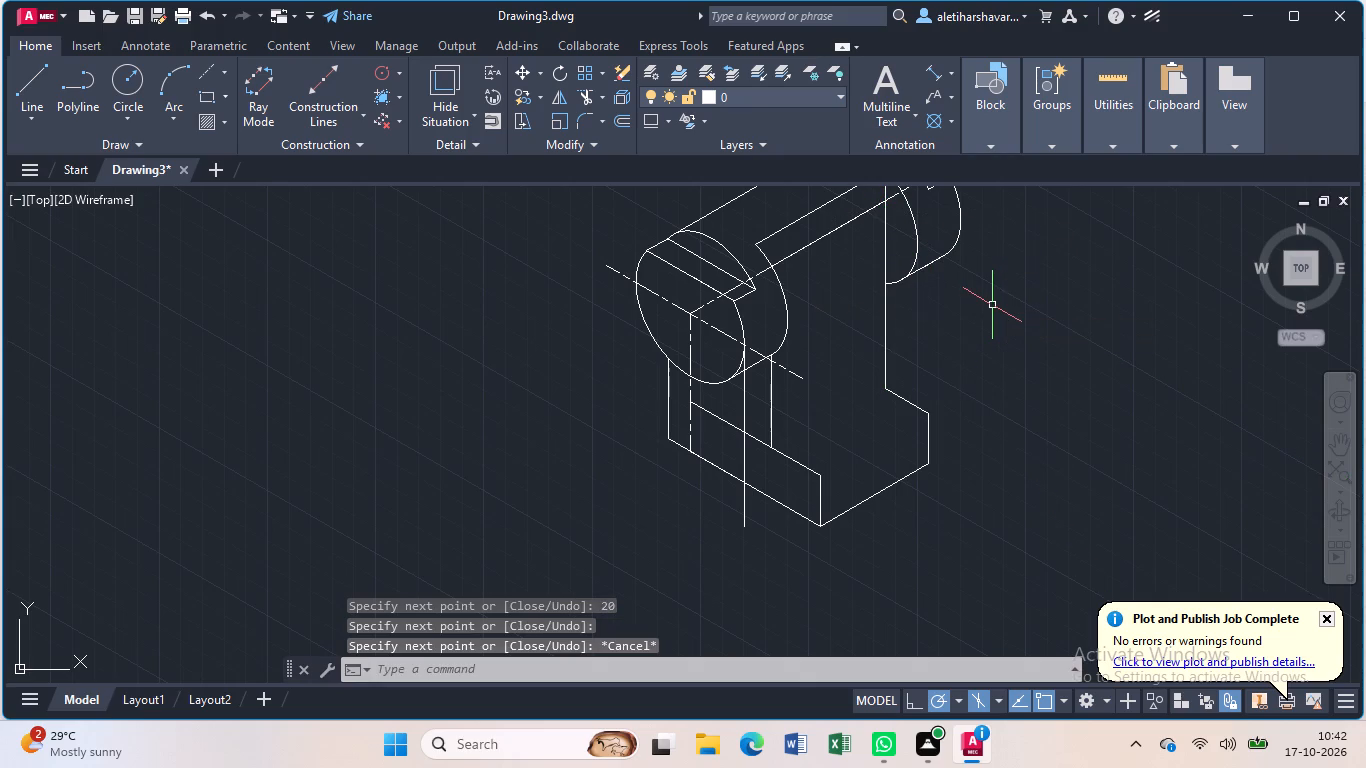
Draw a line joining the lower end of the near disc's rear vertical line to the far vertical line's lower end.
key(l)
key(Return)
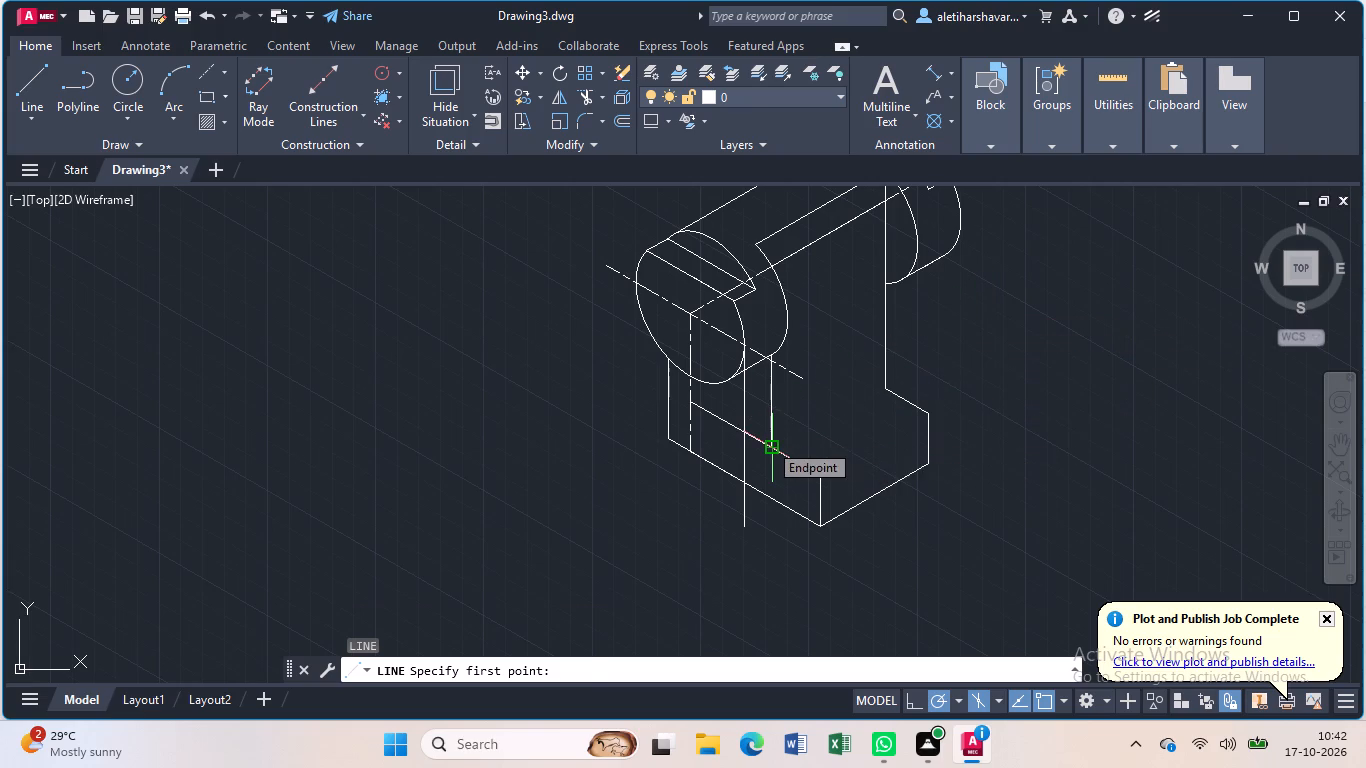
click(768, 442)
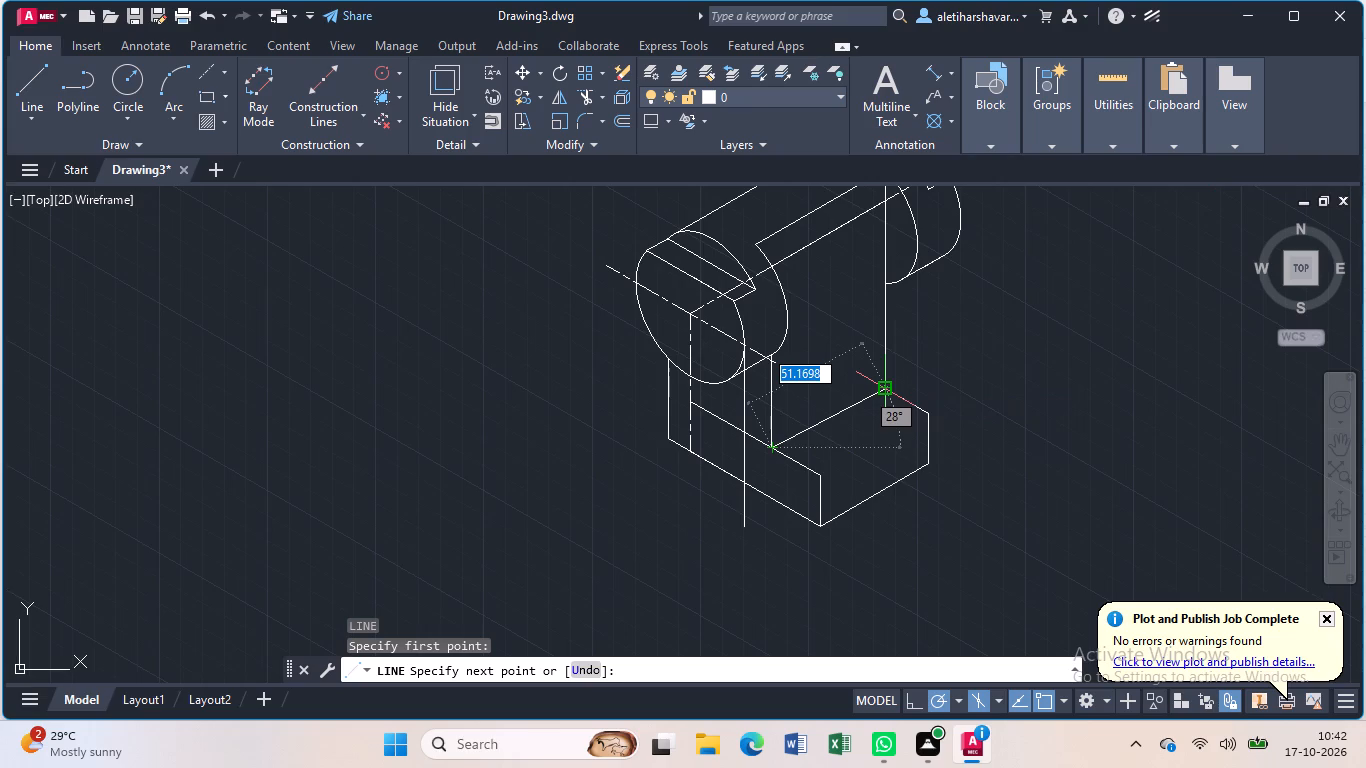
scroll(889, 388, up, 3)
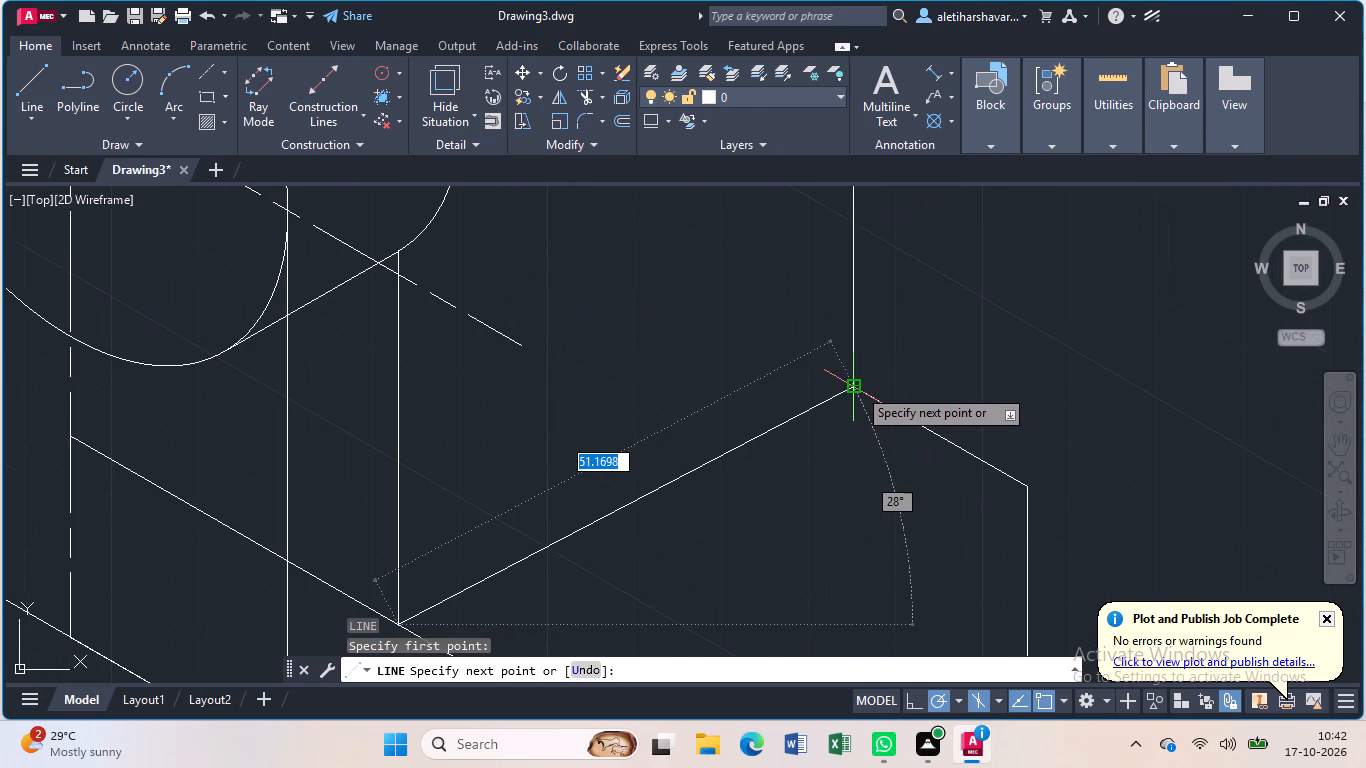
scroll(855, 385, up, 3)
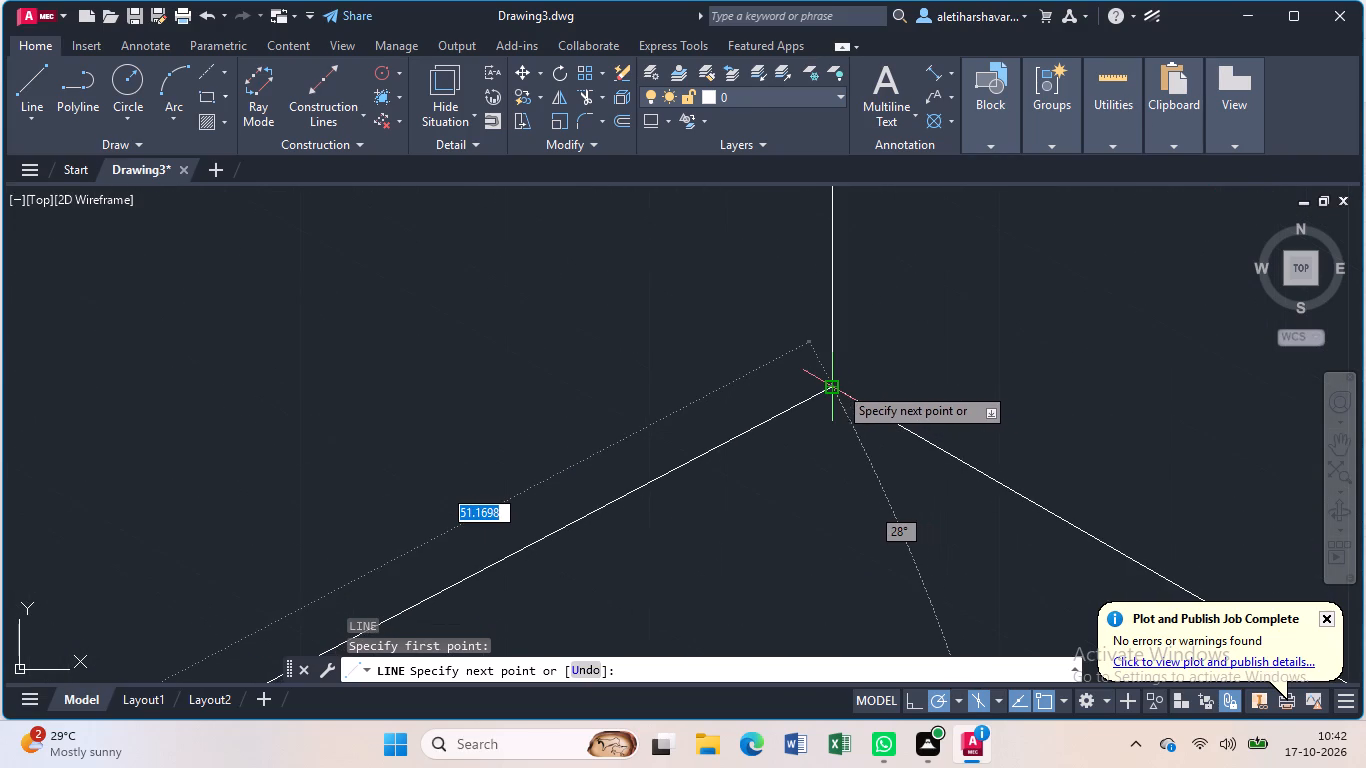
scroll(834, 385, up, 3)
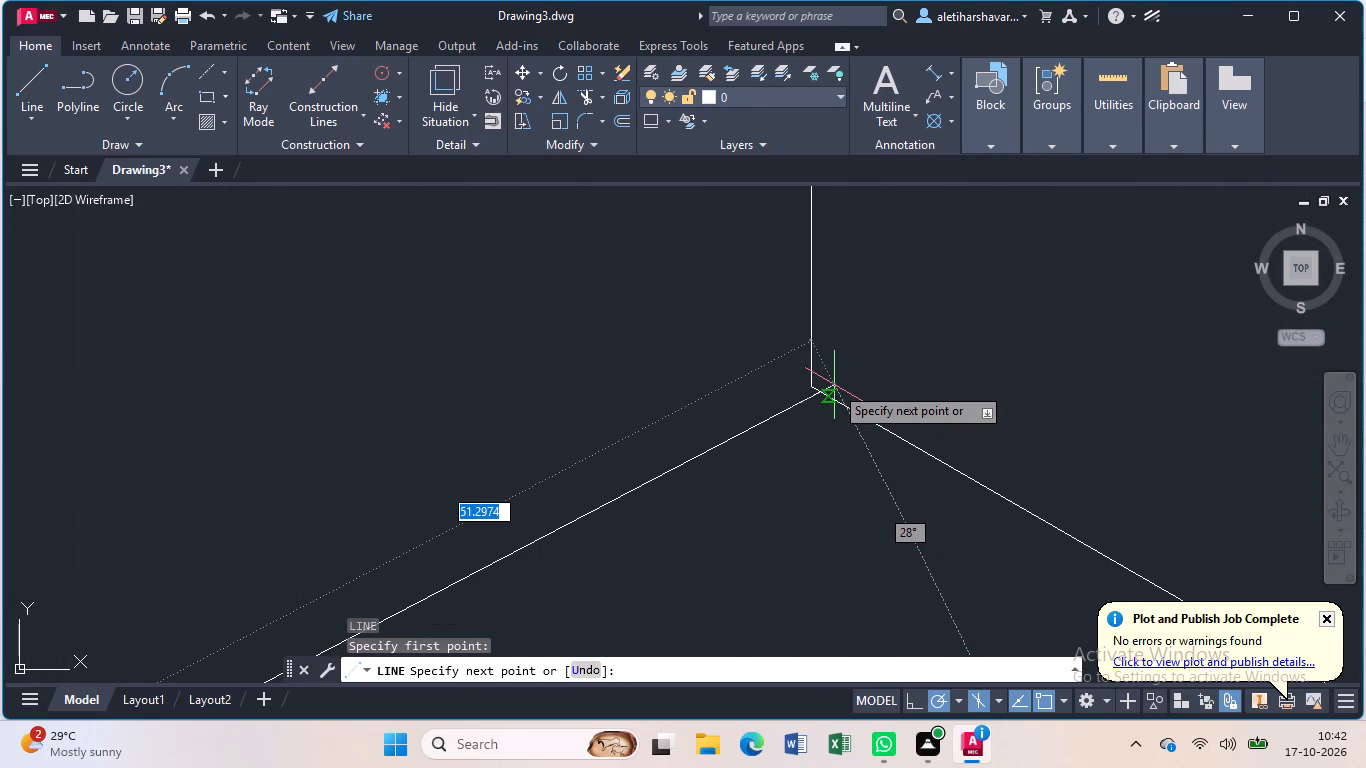
scroll(834, 385, up, 4)
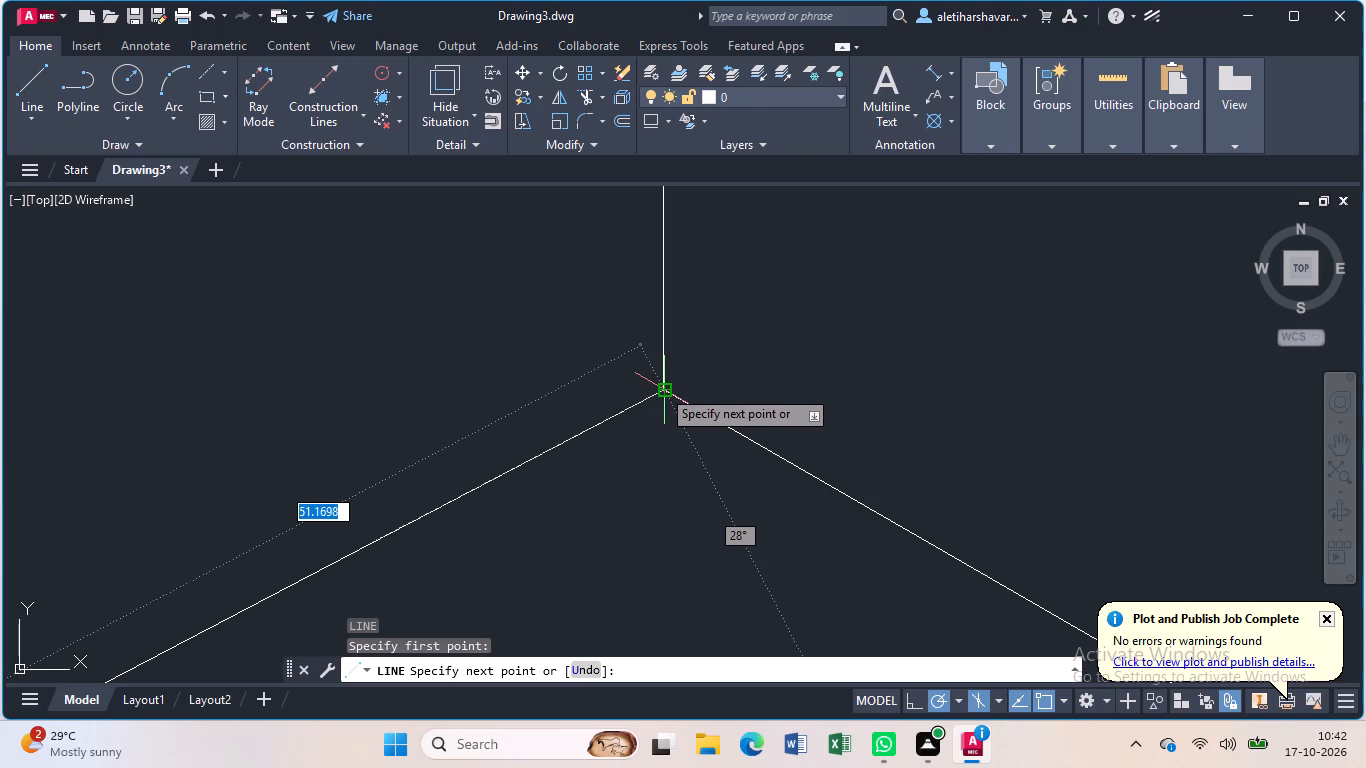
click(661, 388)
scroll(768, 373, down, 2)
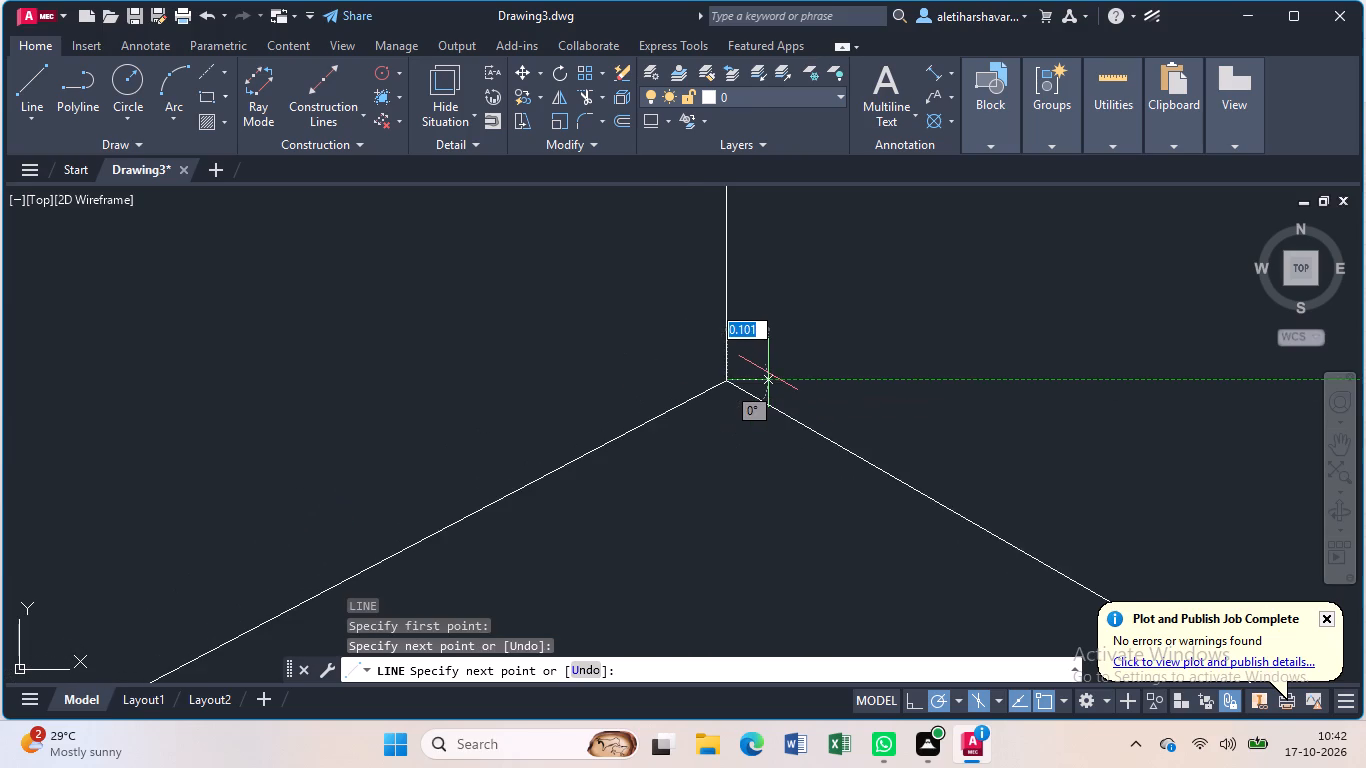
scroll(768, 373, down, 9)
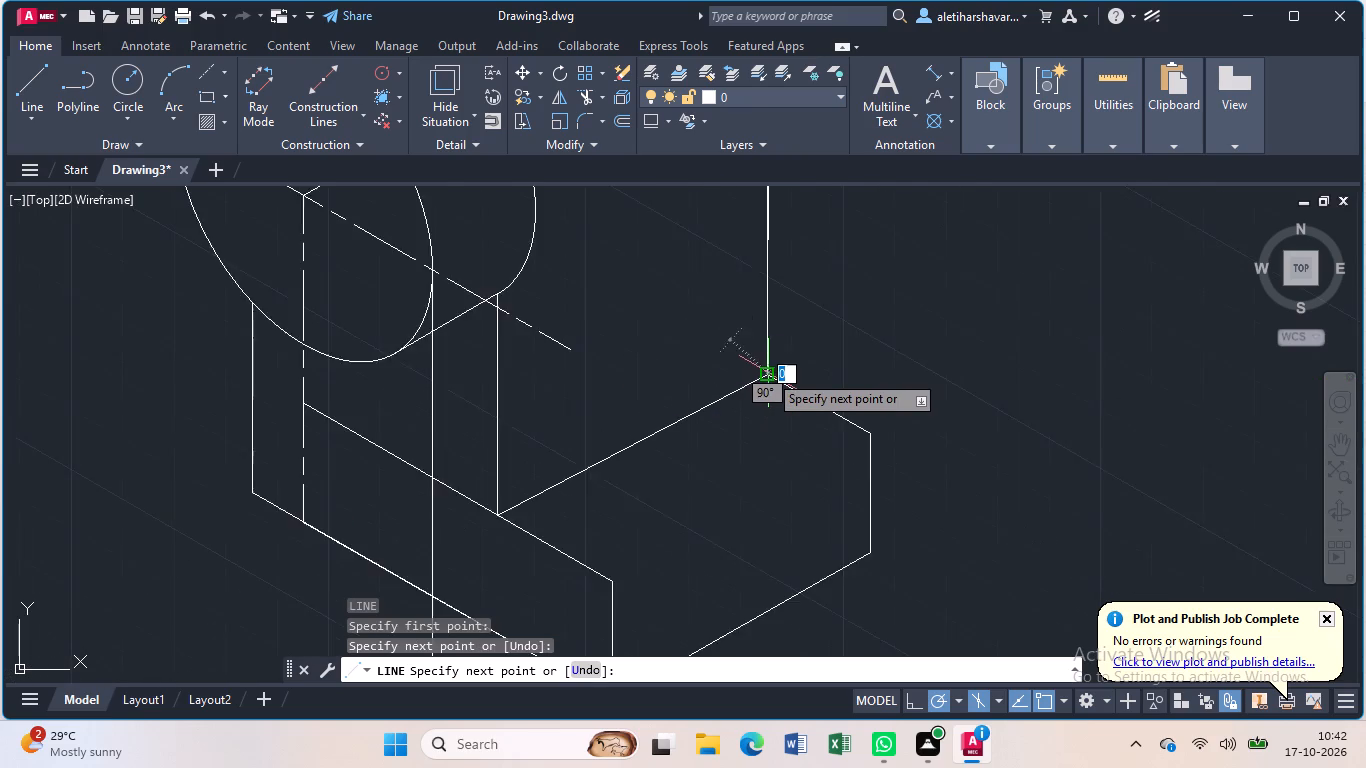
scroll(768, 373, down, 1)
key(Escape)
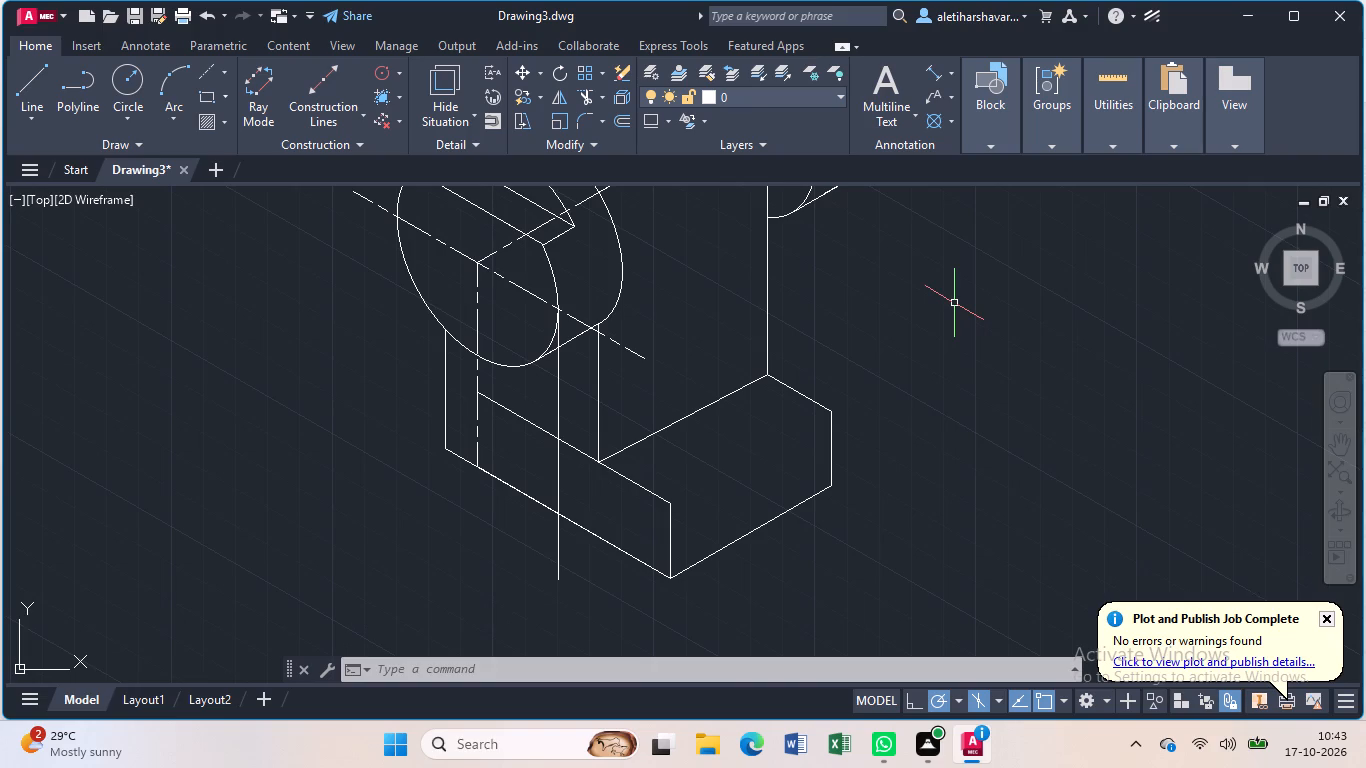
Draw a line 16 units at 30° from the base's upper front corner, continuing about 26 units at 150° past the web's bottom edge.
key(l)
key(Return)
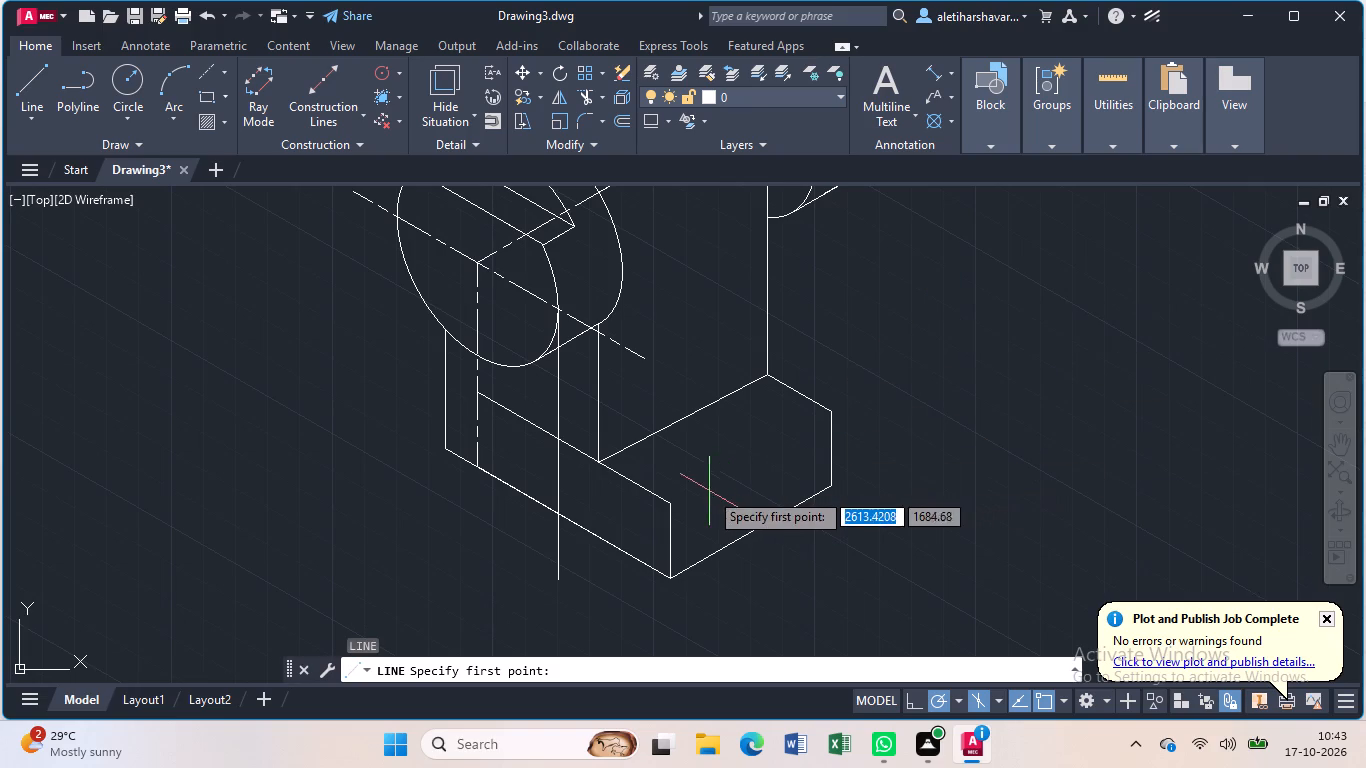
click(671, 501)
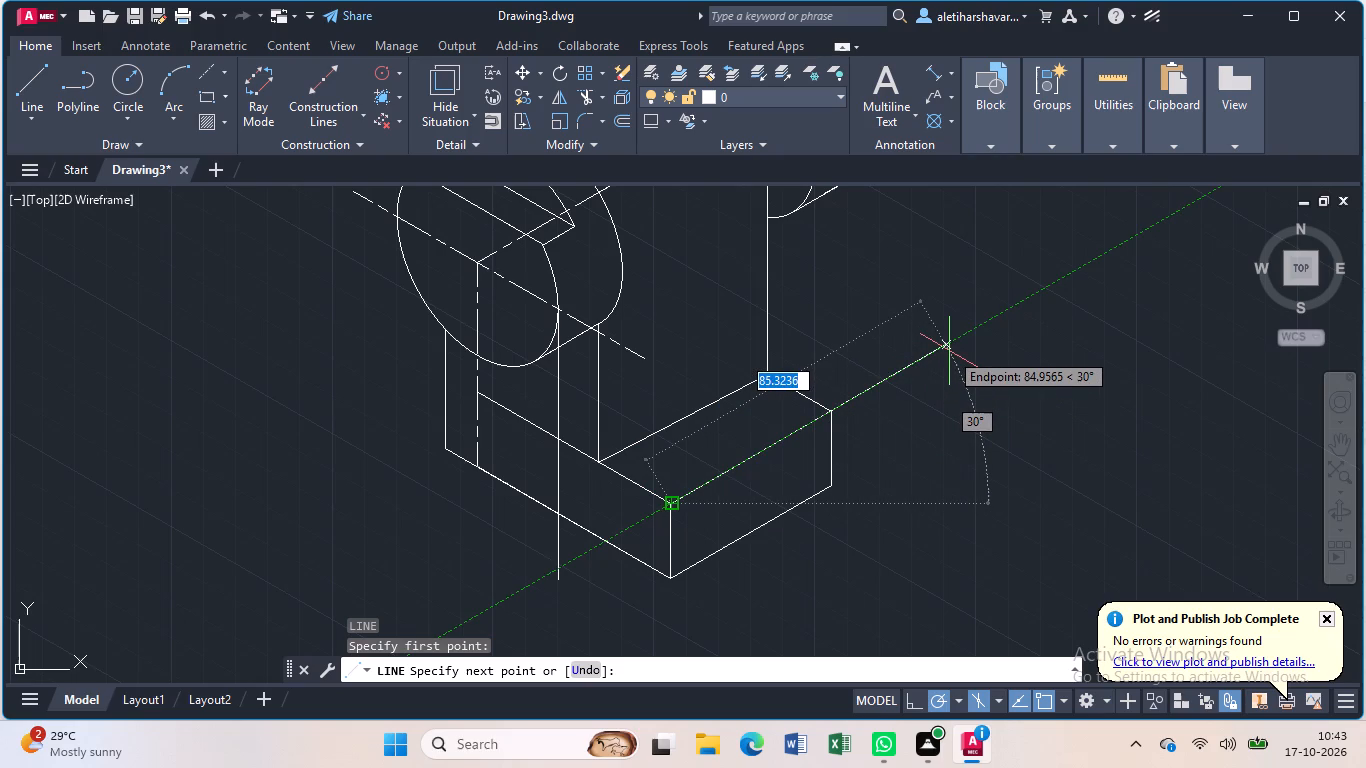
text(16)
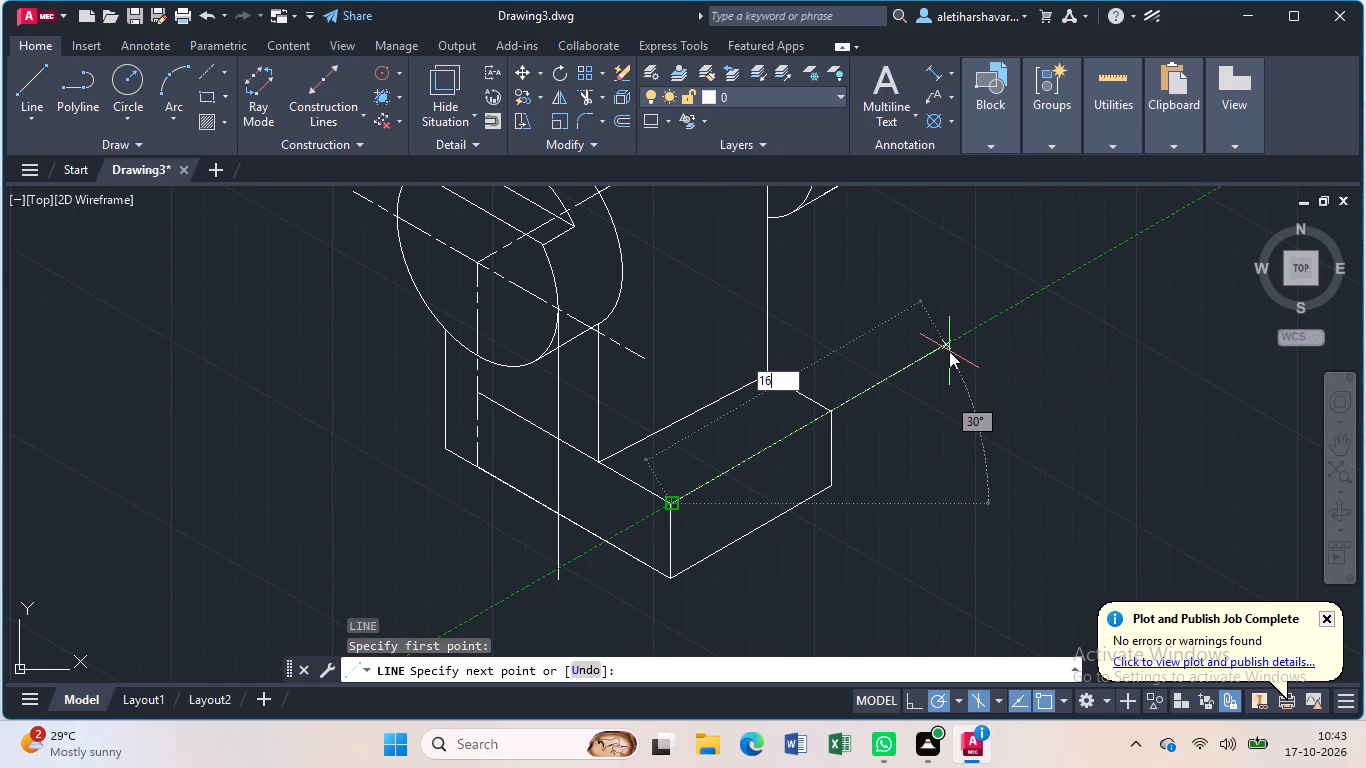
key(Return)
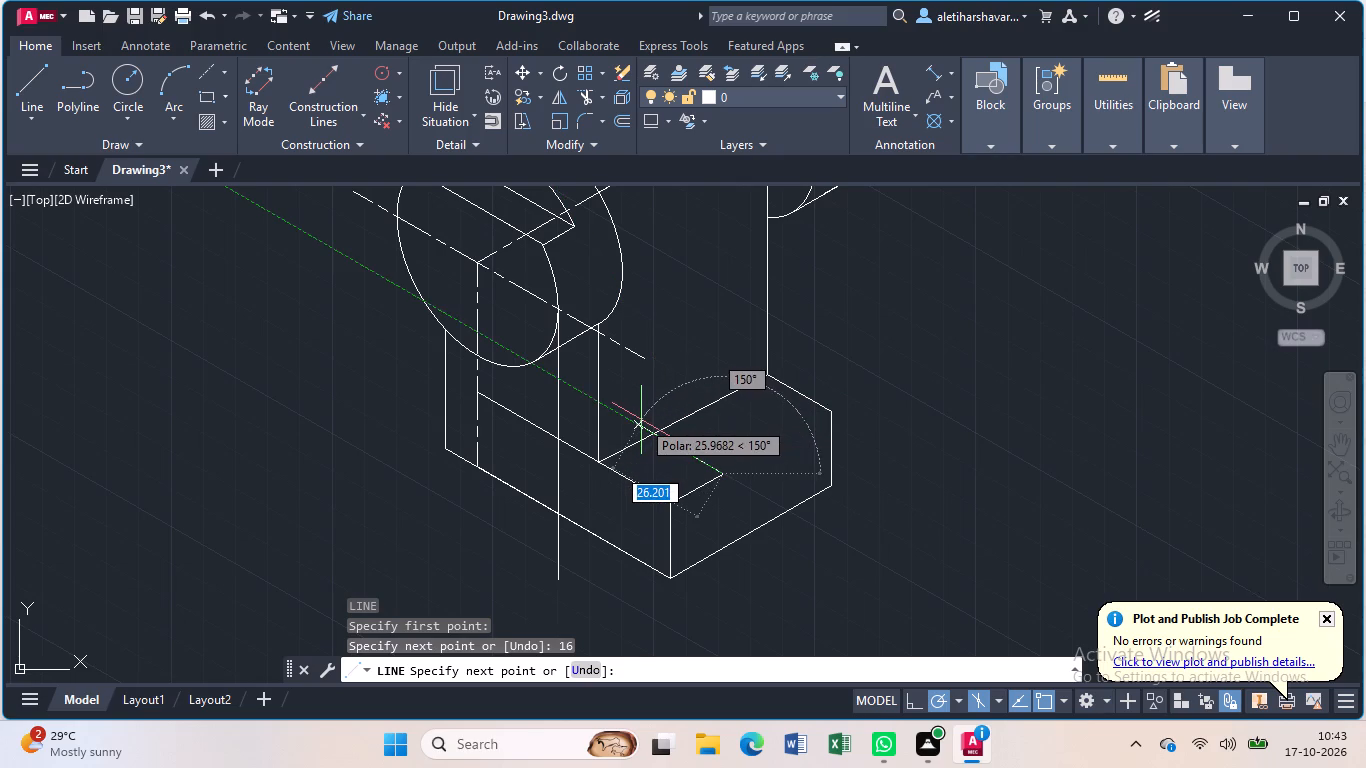
click(641, 420)
key(Escape)
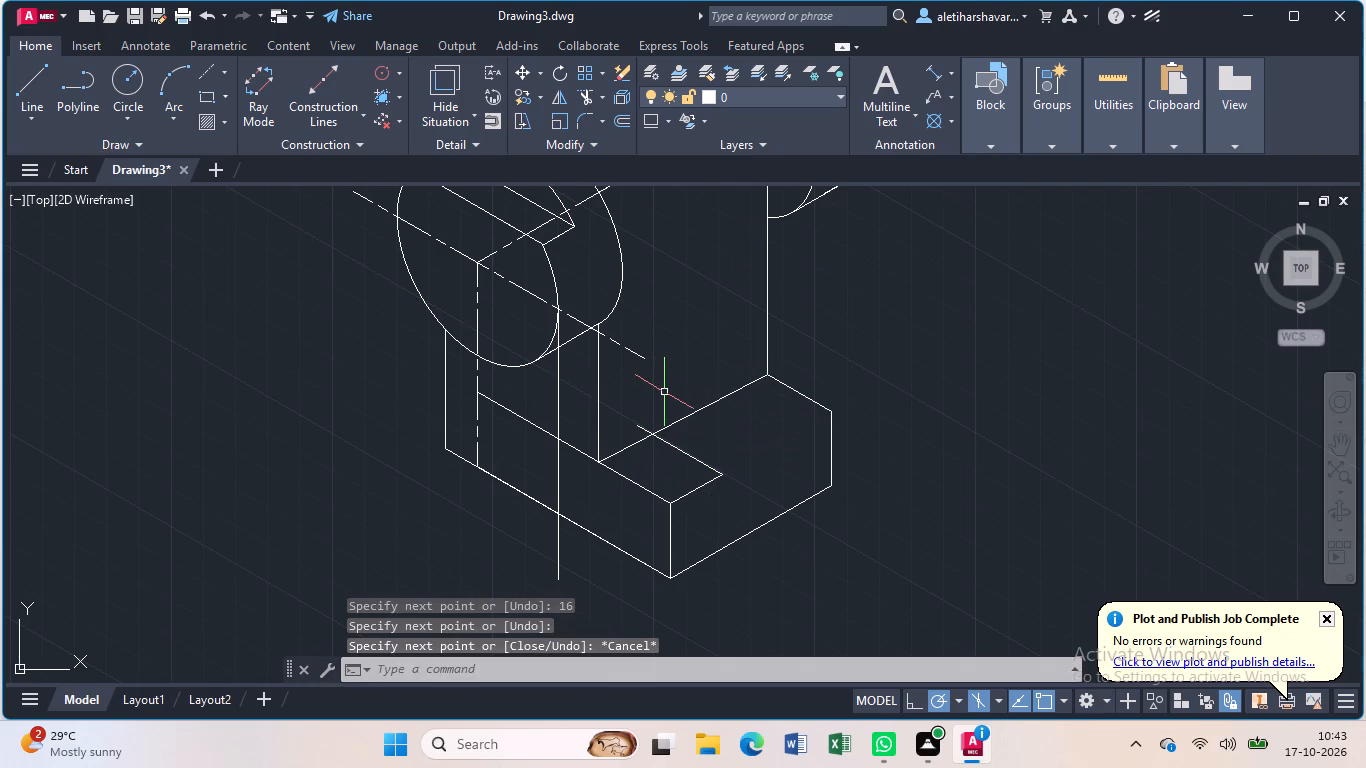
Trim the end of the 150° line that overhangs the web's bottom edge.
text(tr)
key(Return)
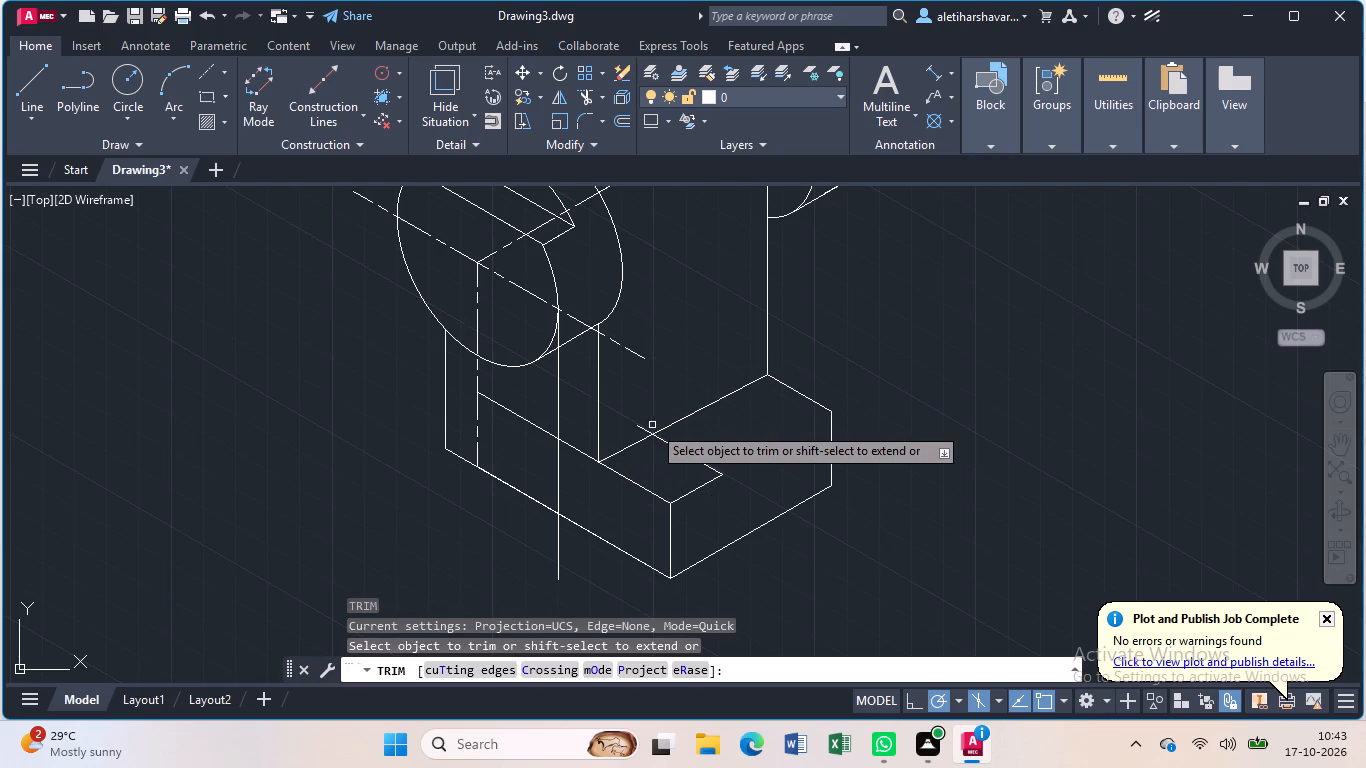
click(643, 426)
scroll(642, 425, down, 1)
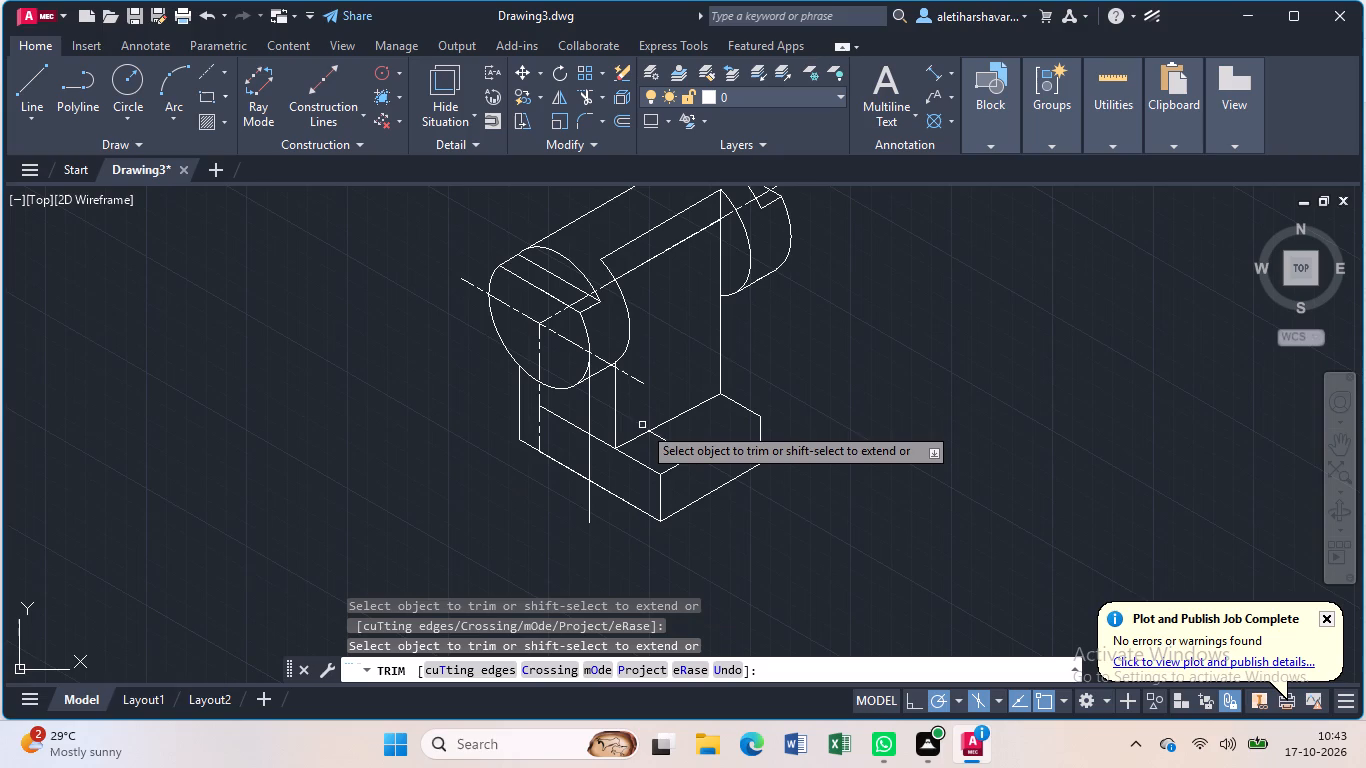
key(Escape)
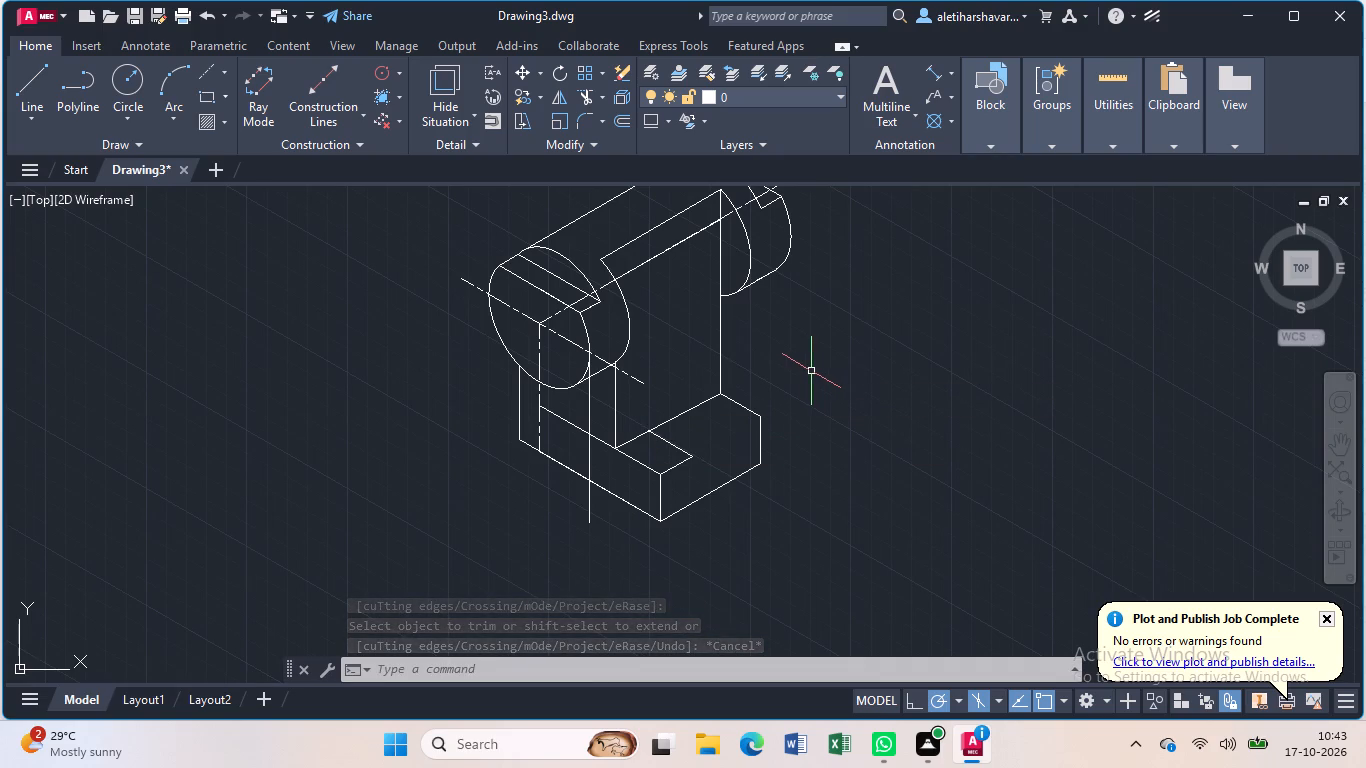
From the trimmed line's end on the web's bottom edge, draw lines 34 up, 18 at 30°, and about 46 down past that edge.
key(l)
key(Return)
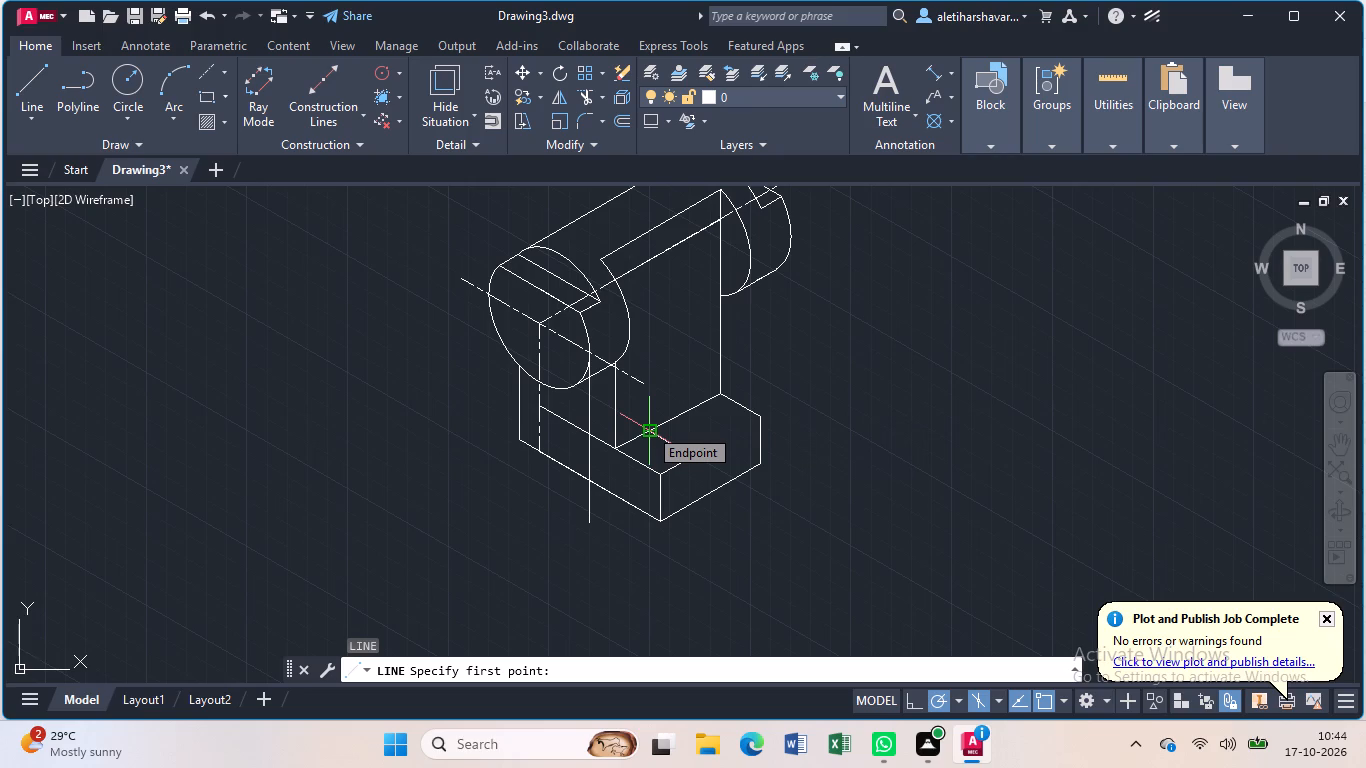
click(648, 427)
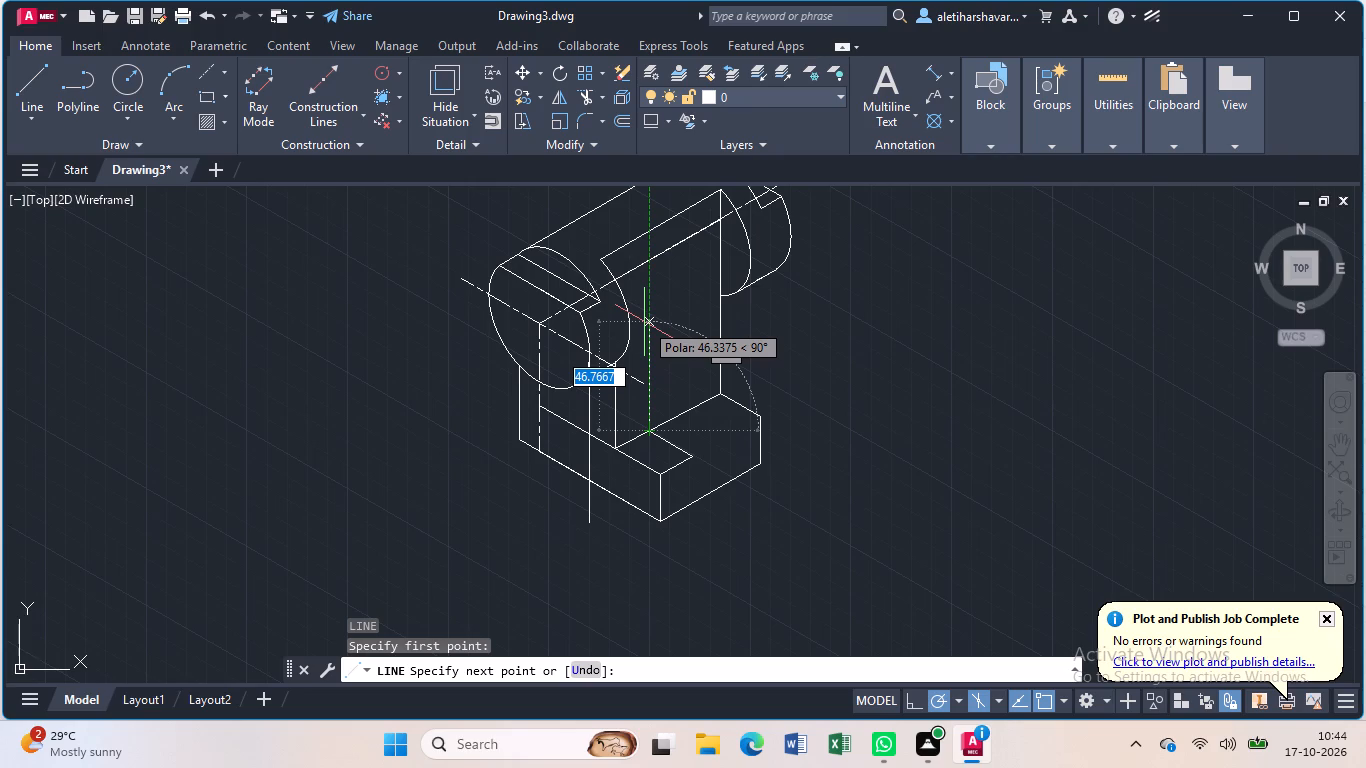
text(34)
key(Return)
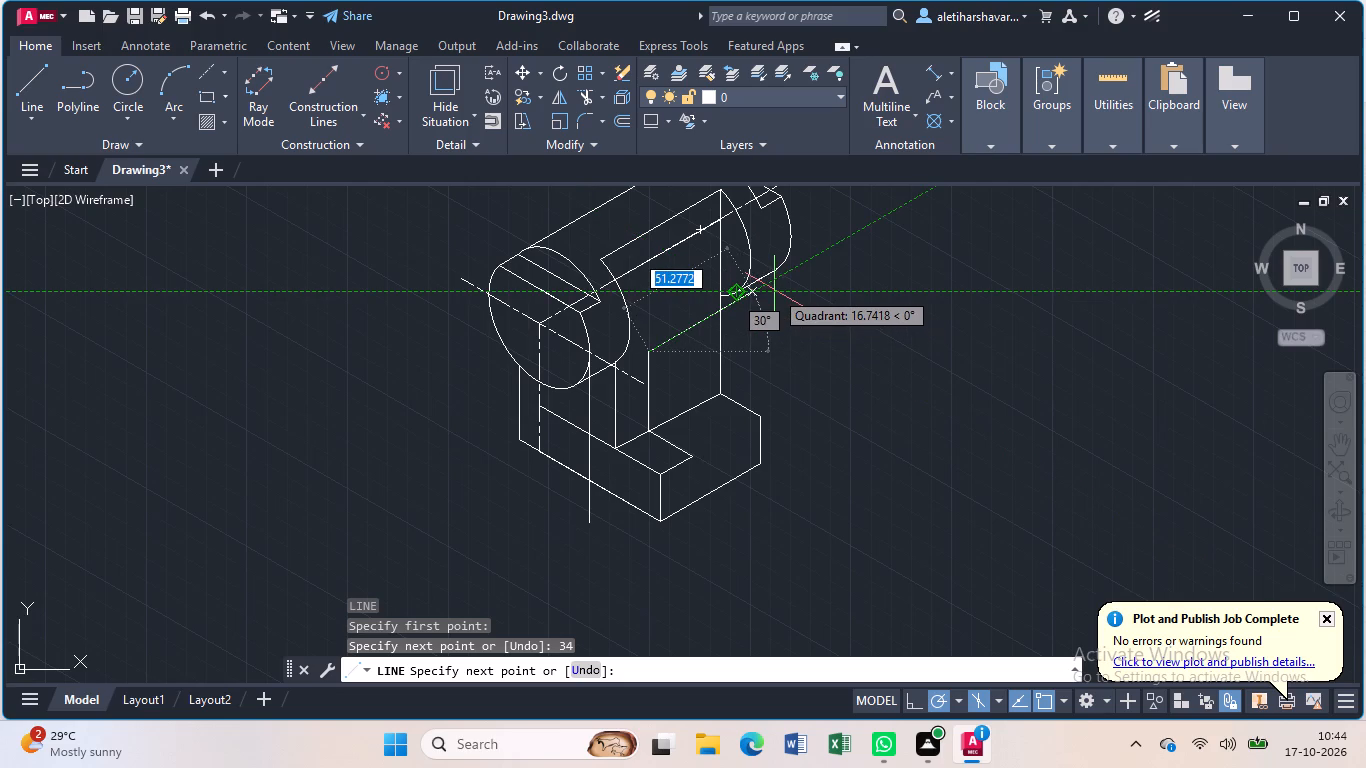
key(1)
key(8)
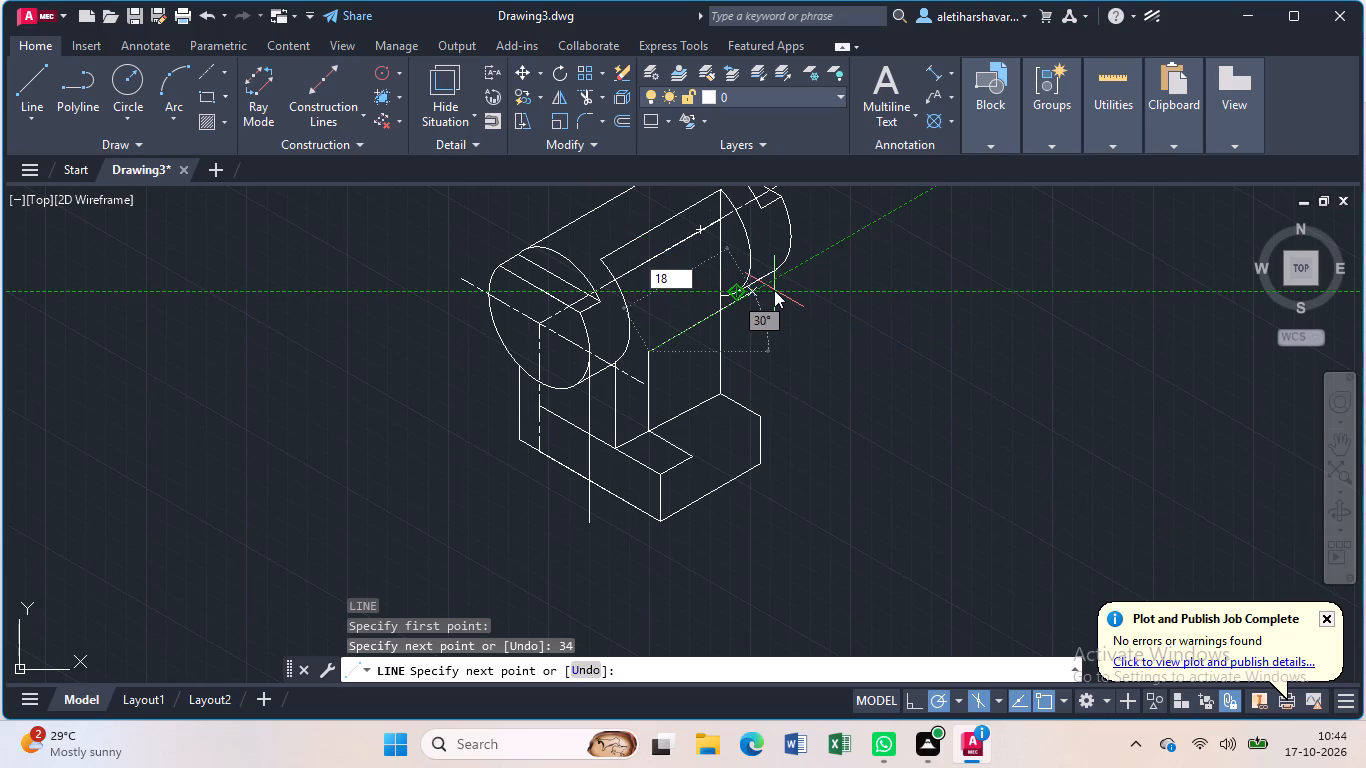
key(Return)
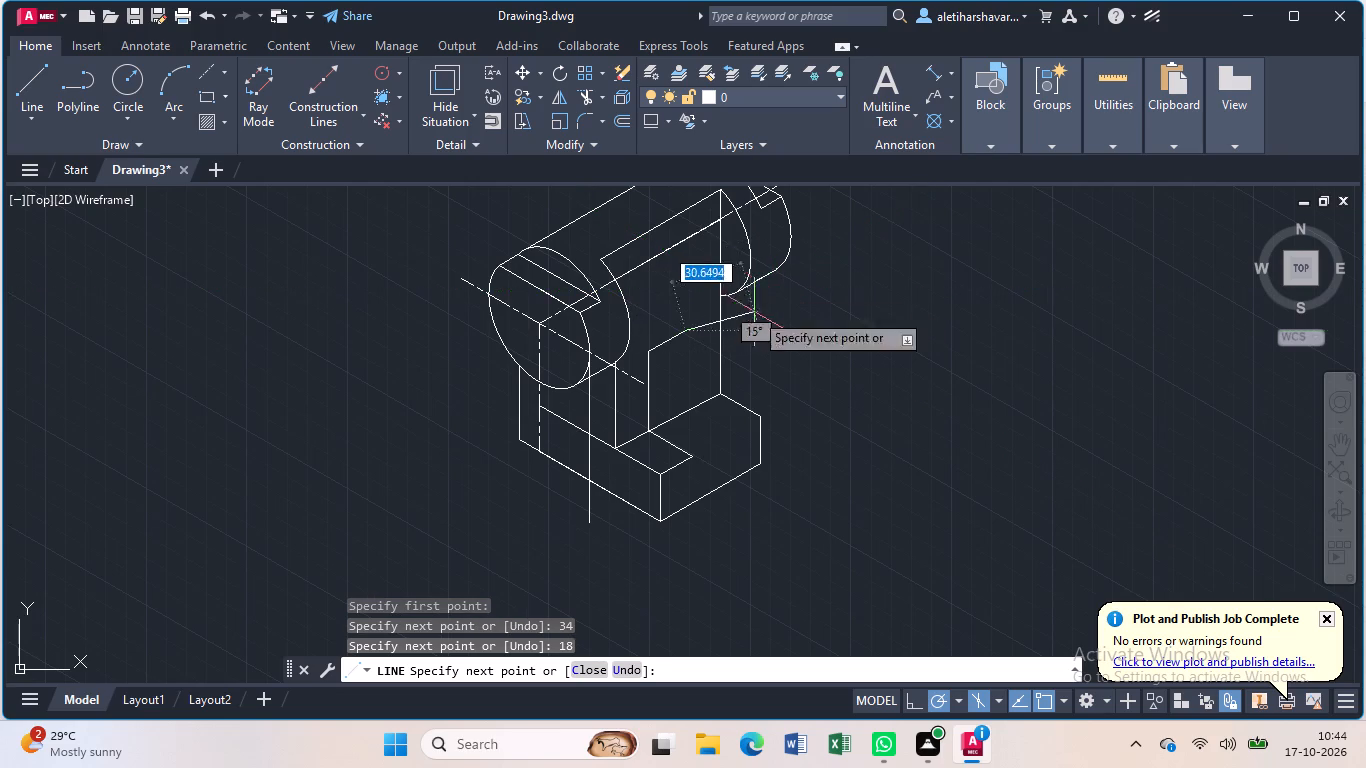
click(693, 438)
key(Escape)
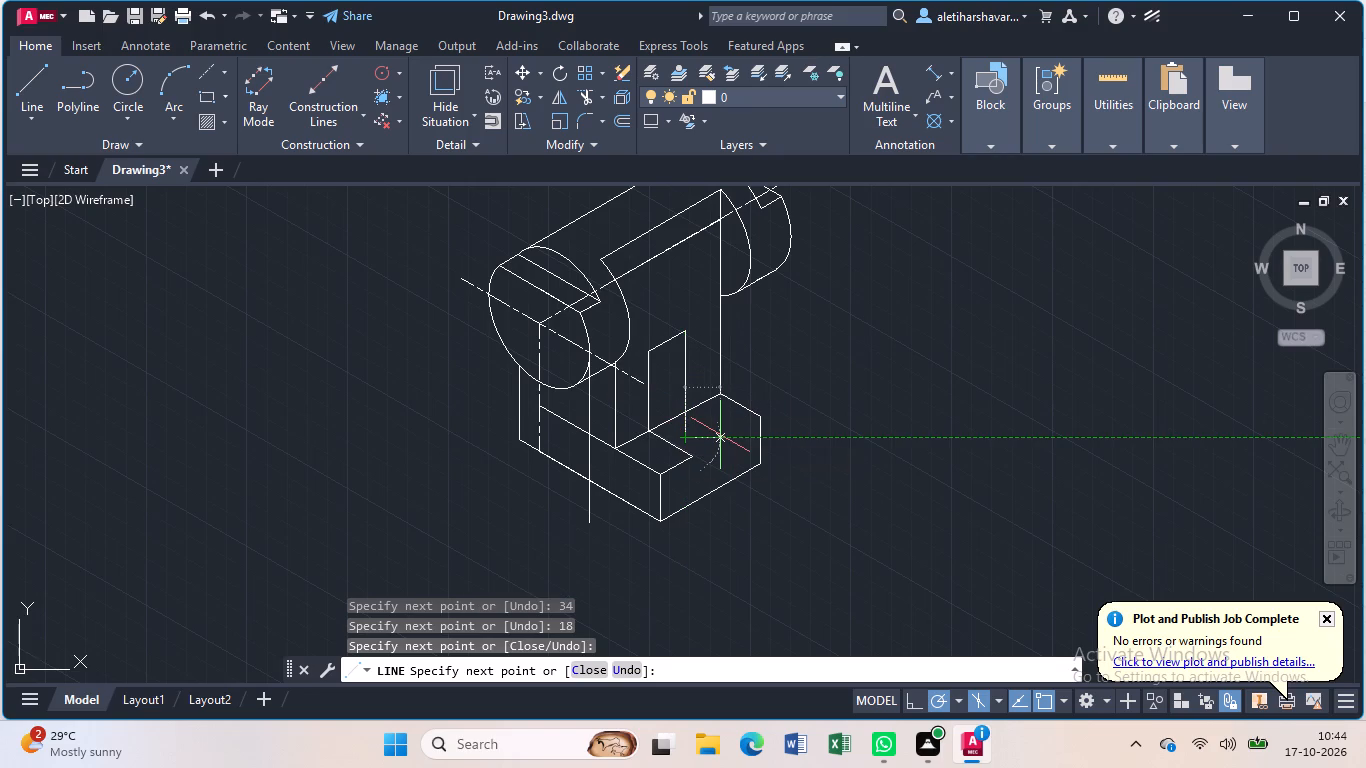
Trim the new 46-unit vertical line's overhang below the web's bottom edge.
text(tr)
key(Return)
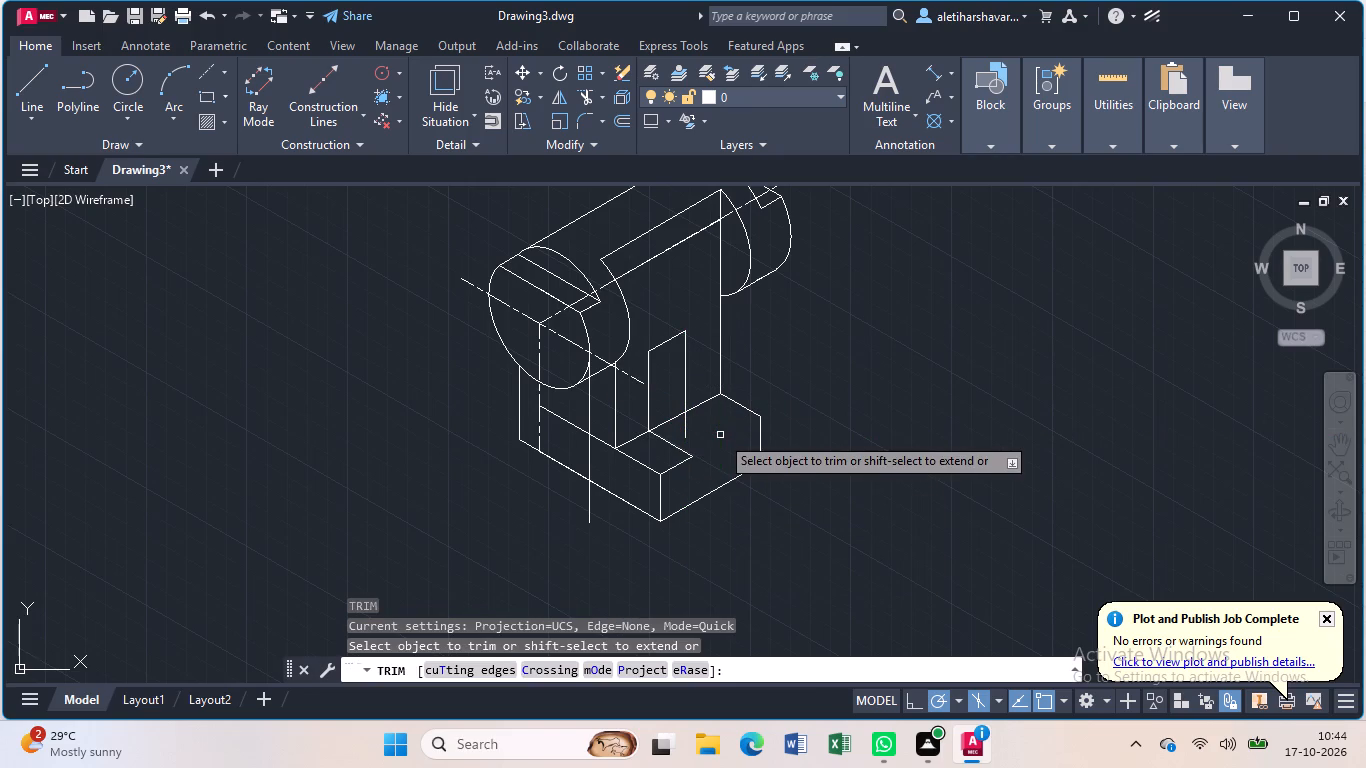
click(687, 426)
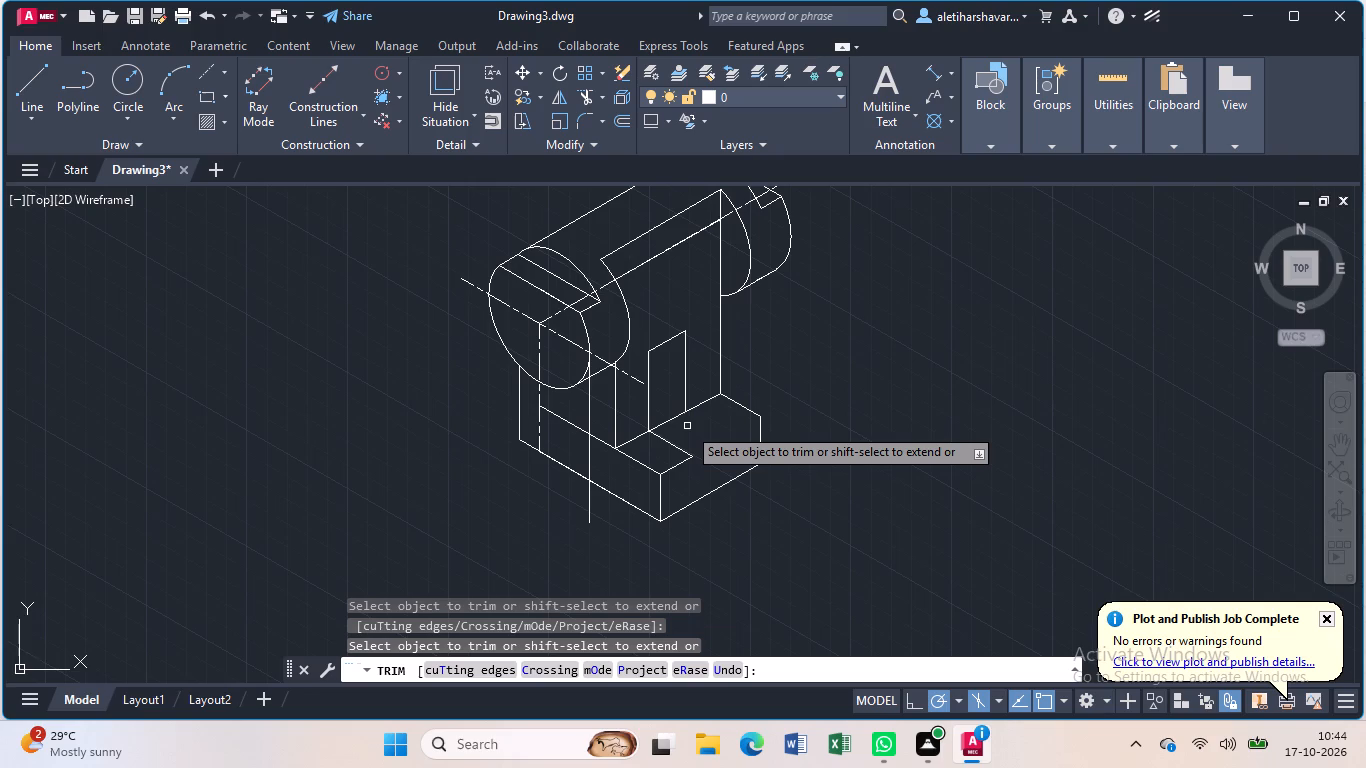
From the lower end of the slot's rear vertical line, draw lines 20 units at 330° and at 30° past the base top's rear edge.
key(l)
key(Return)
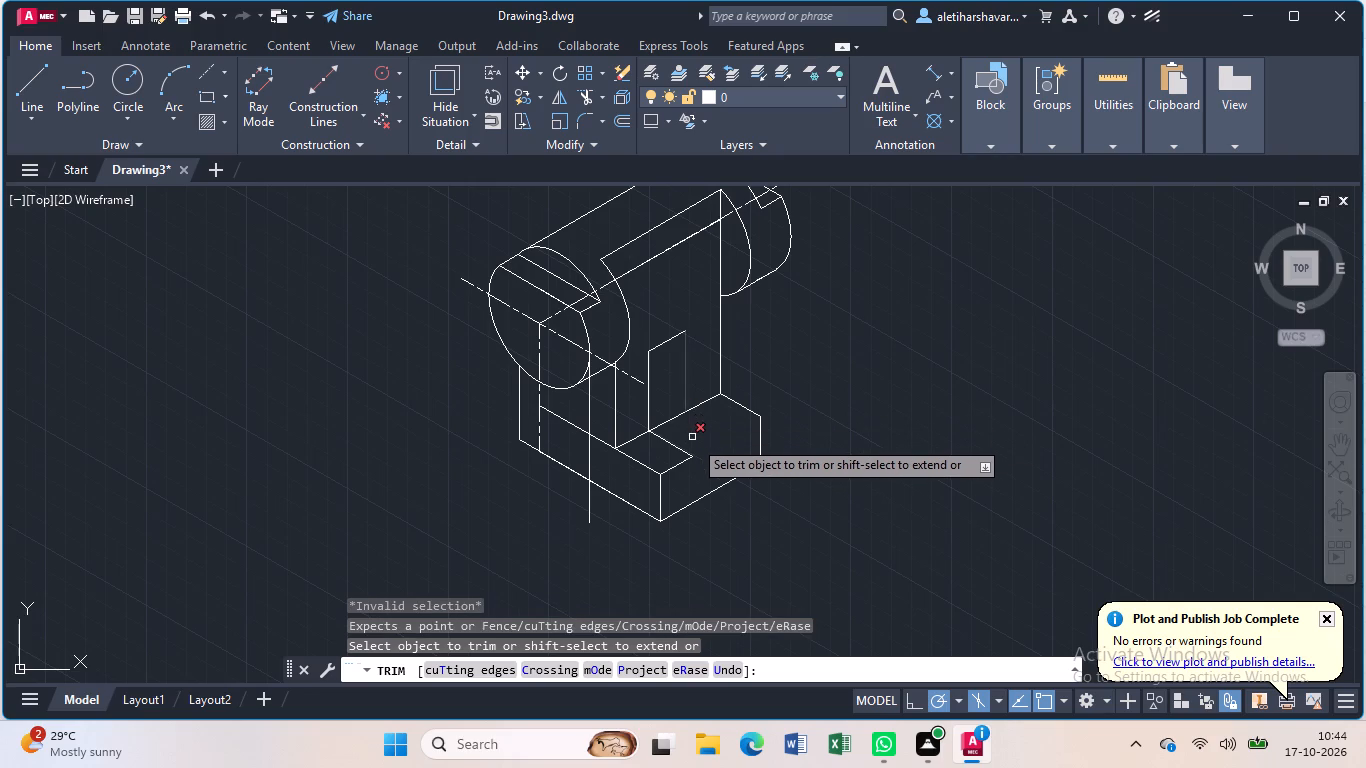
key(Escape)
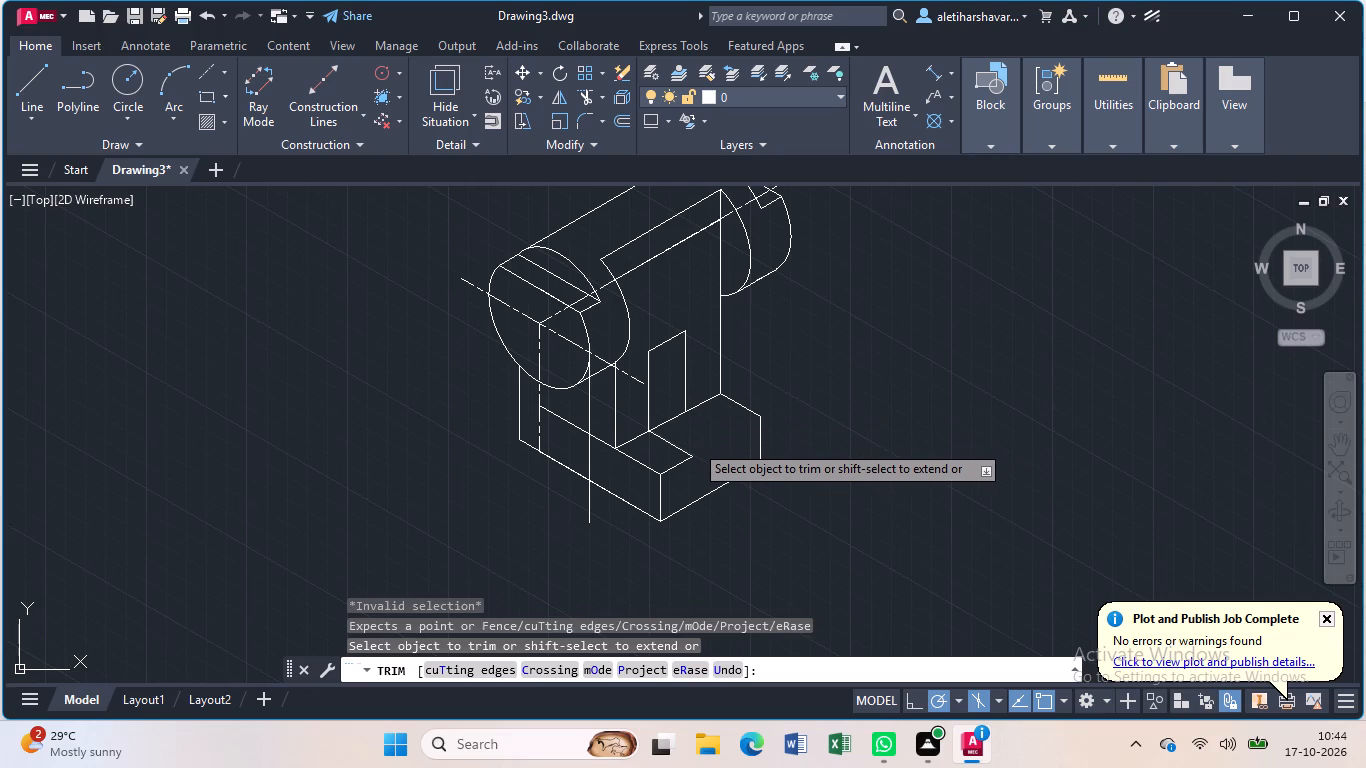
key(l)
key(Return)
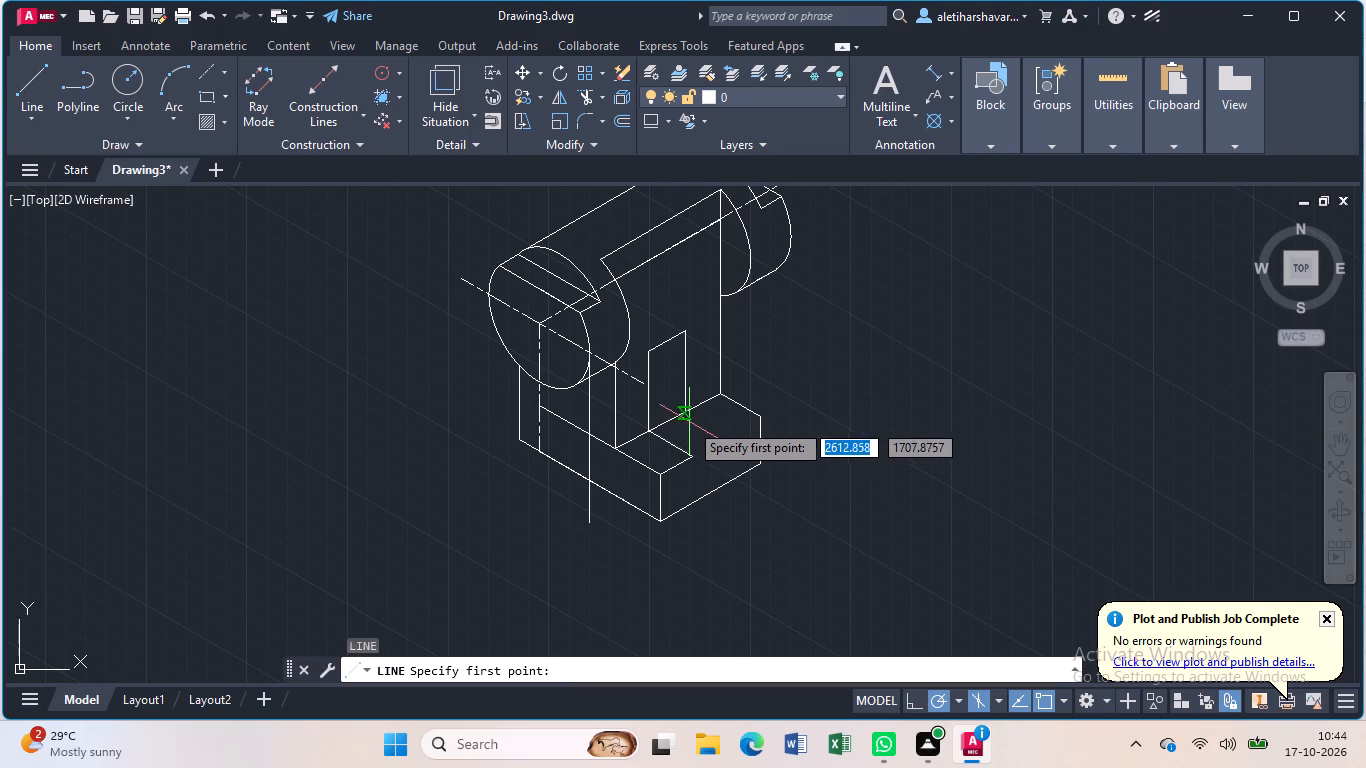
click(686, 416)
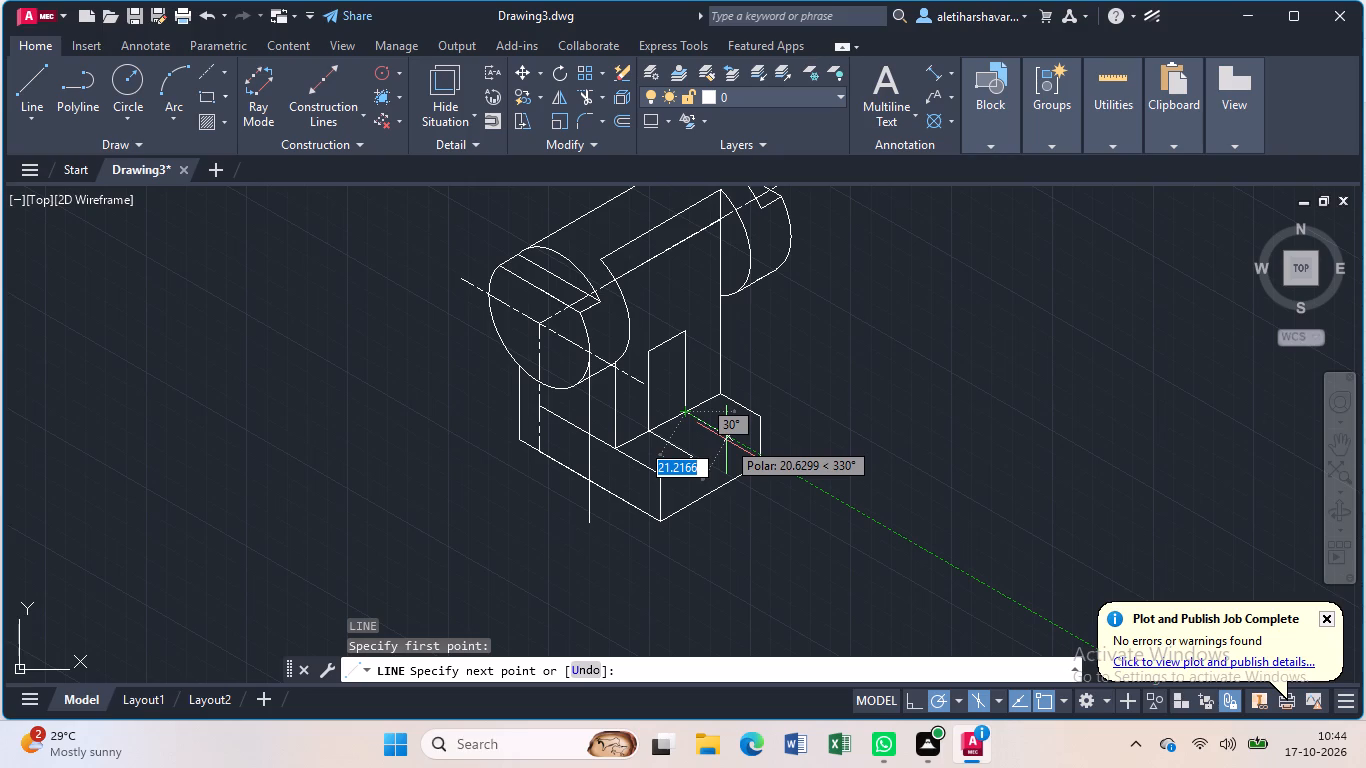
key(2)
key(0)
key(Return)
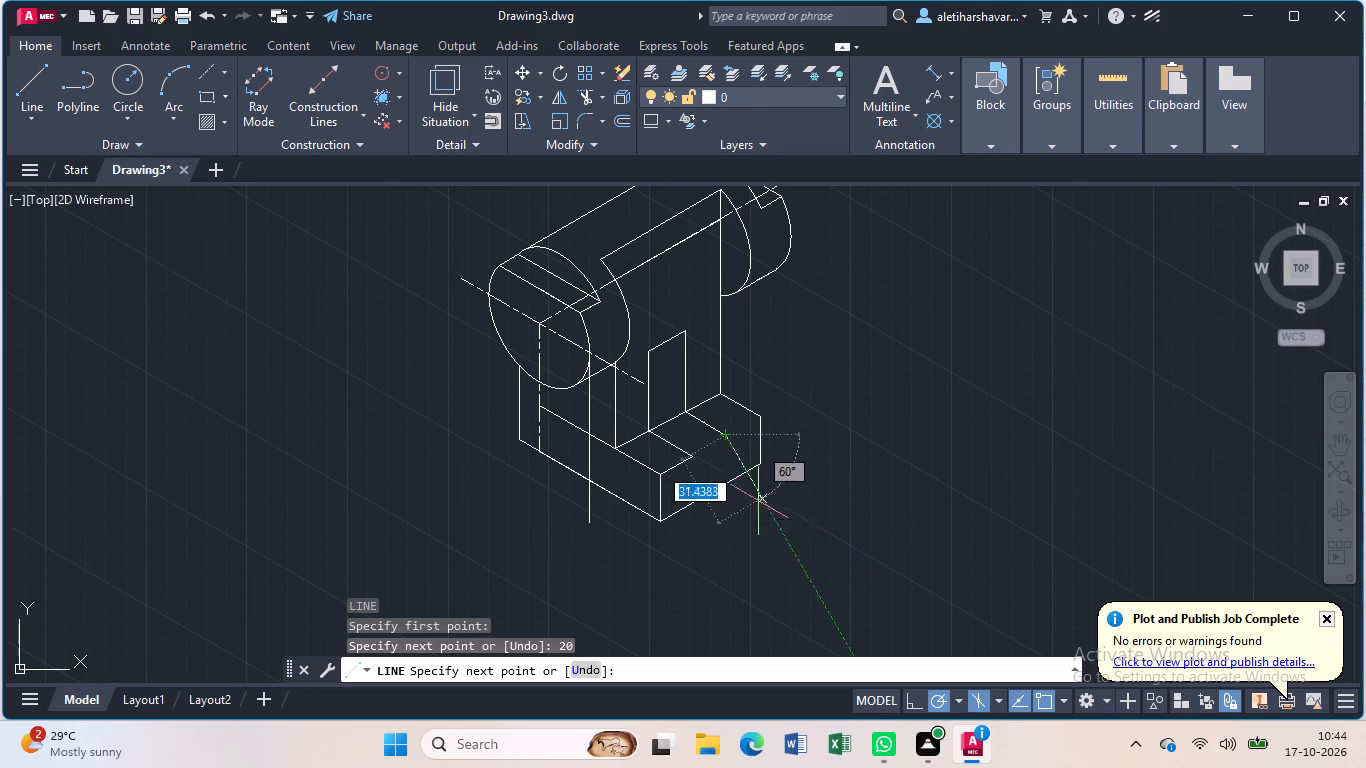
click(795, 402)
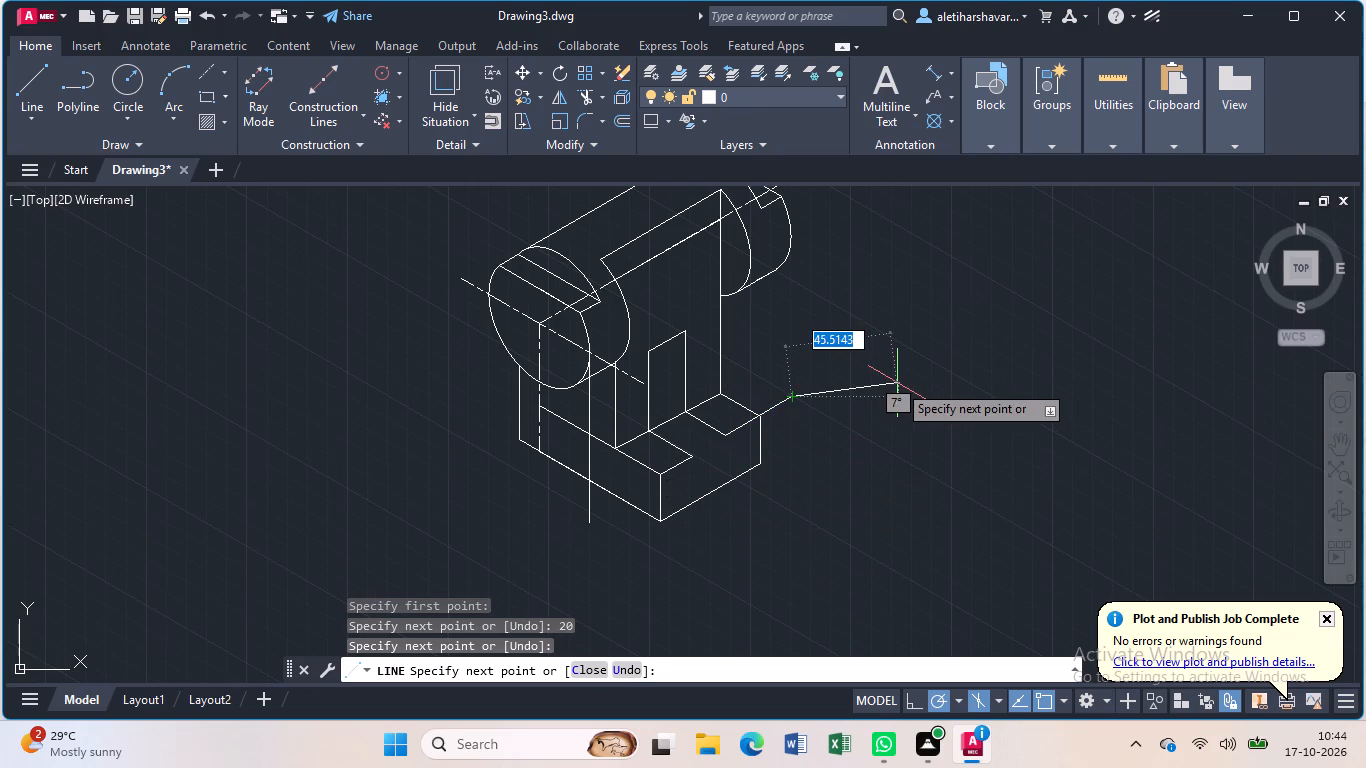
key(Escape)
Trim the end of the new 30° line that overhangs the base top's rear edge.
text(tr)
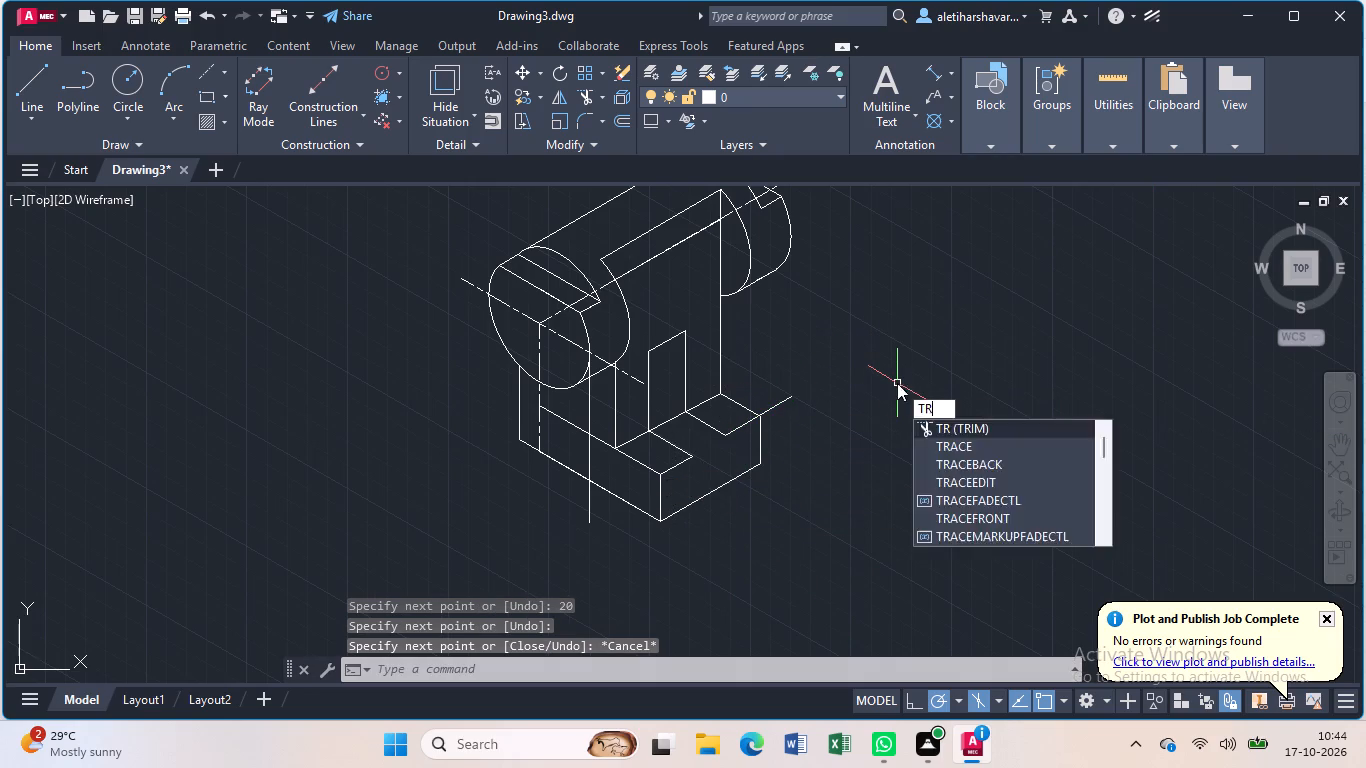
key(Return)
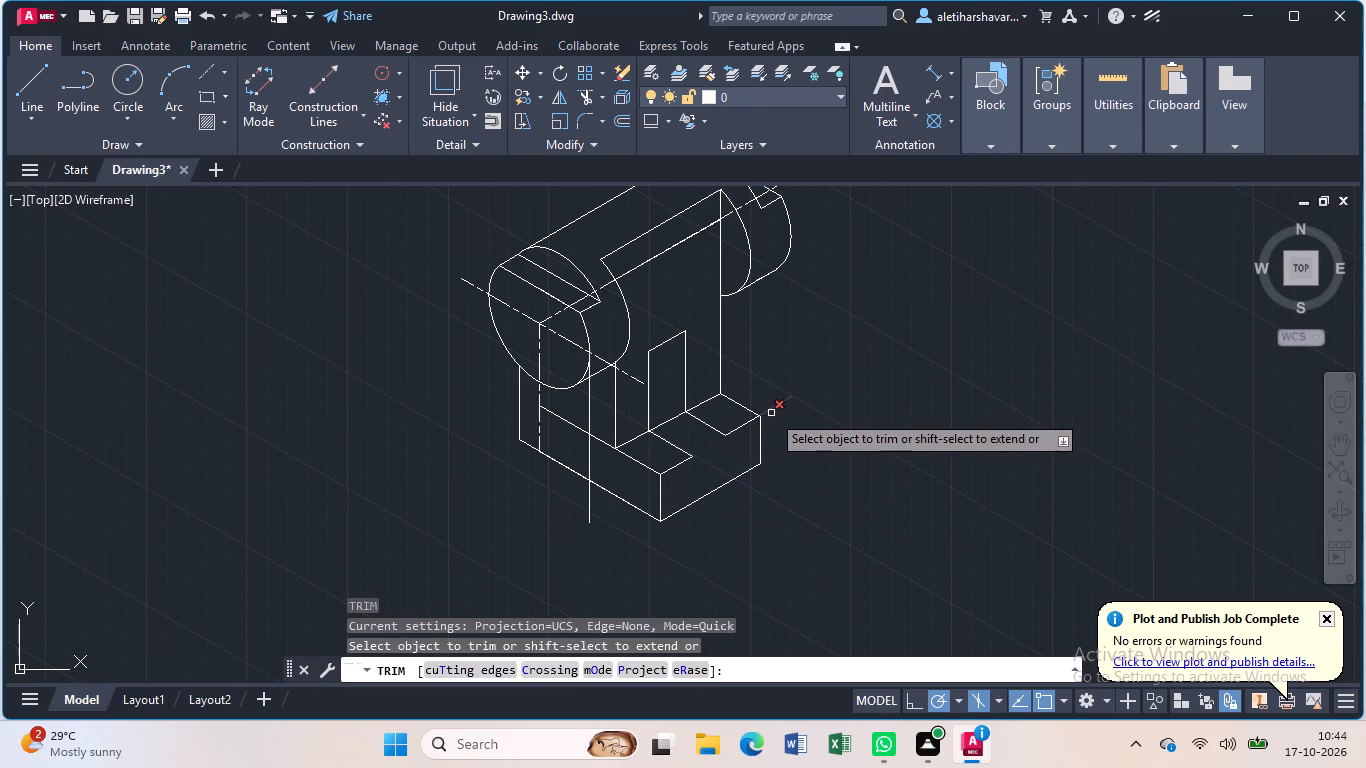
click(771, 413)
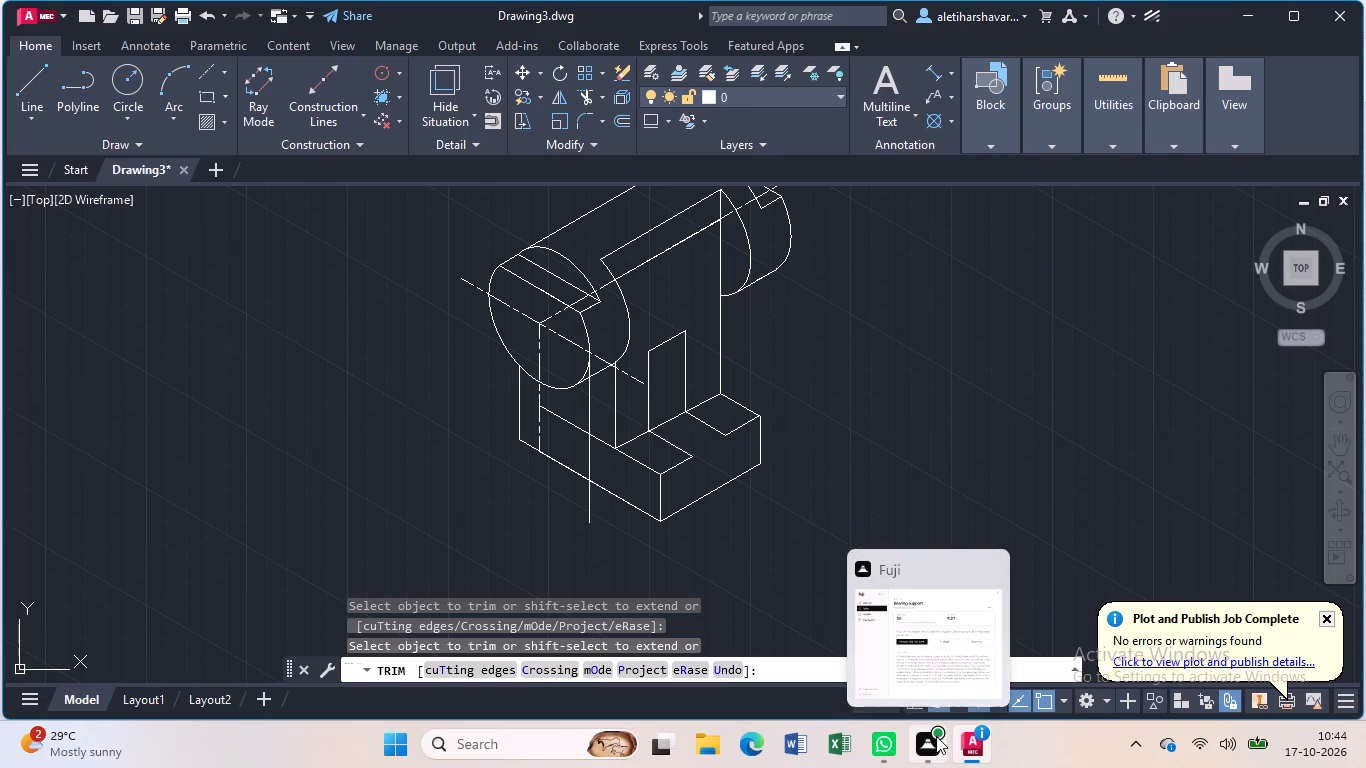
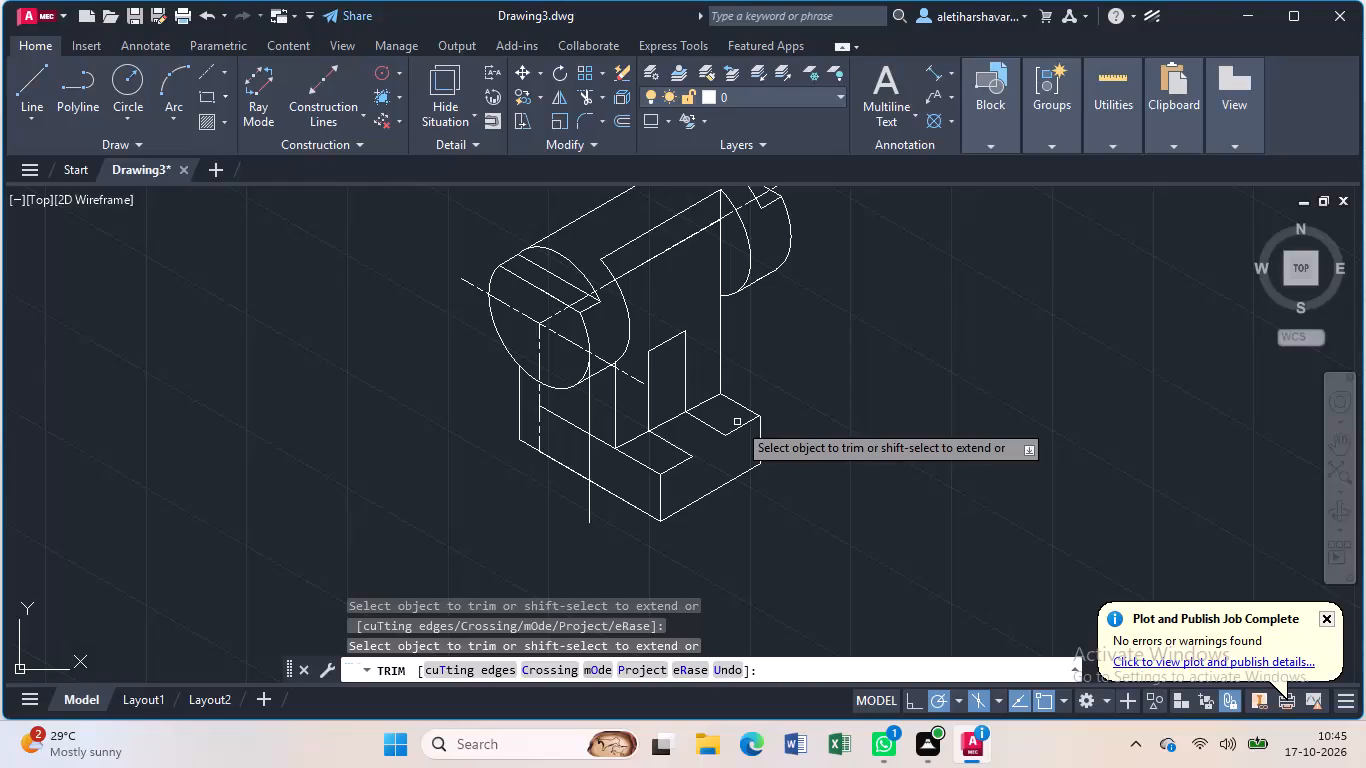
Trim the web's rear vertical line at two places, below the rear disc and where it overlaps the disc's edge.
scroll(737, 422, down, 1)
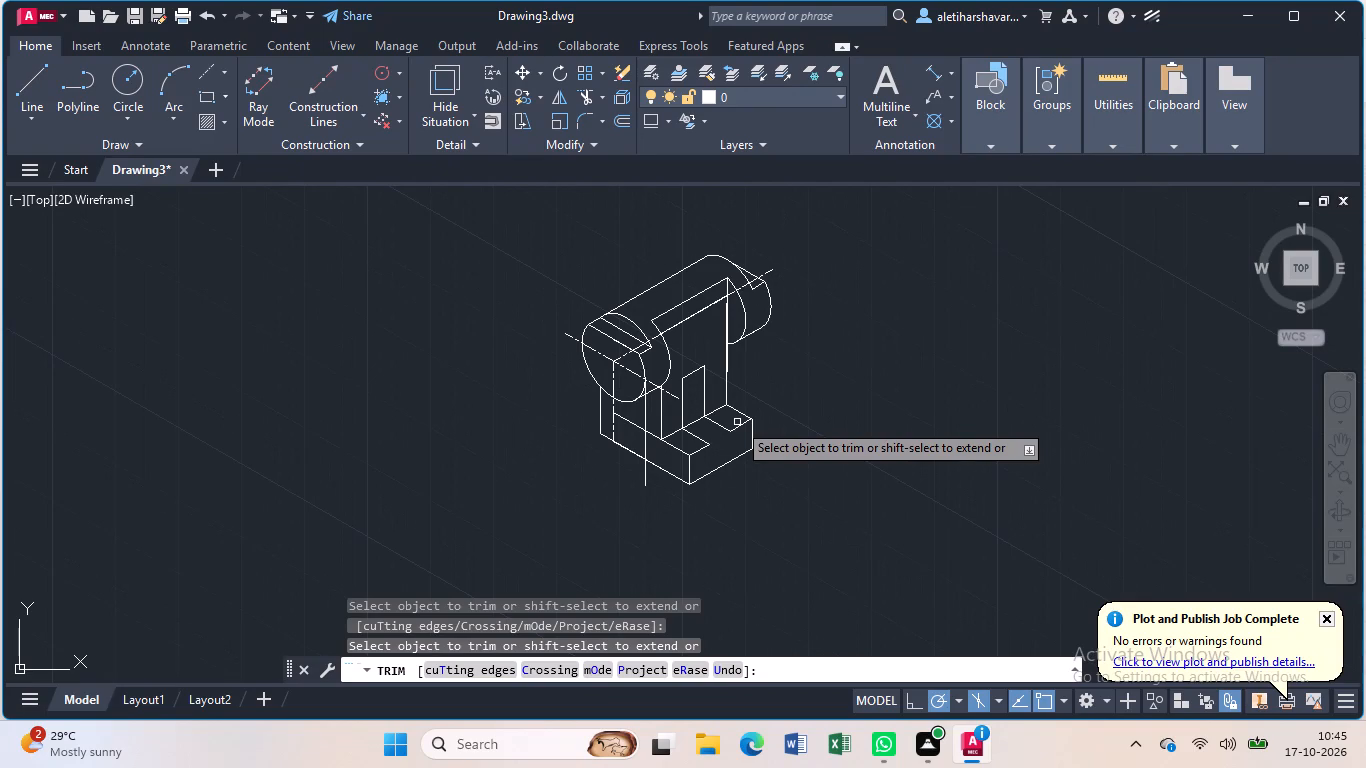
click(730, 359)
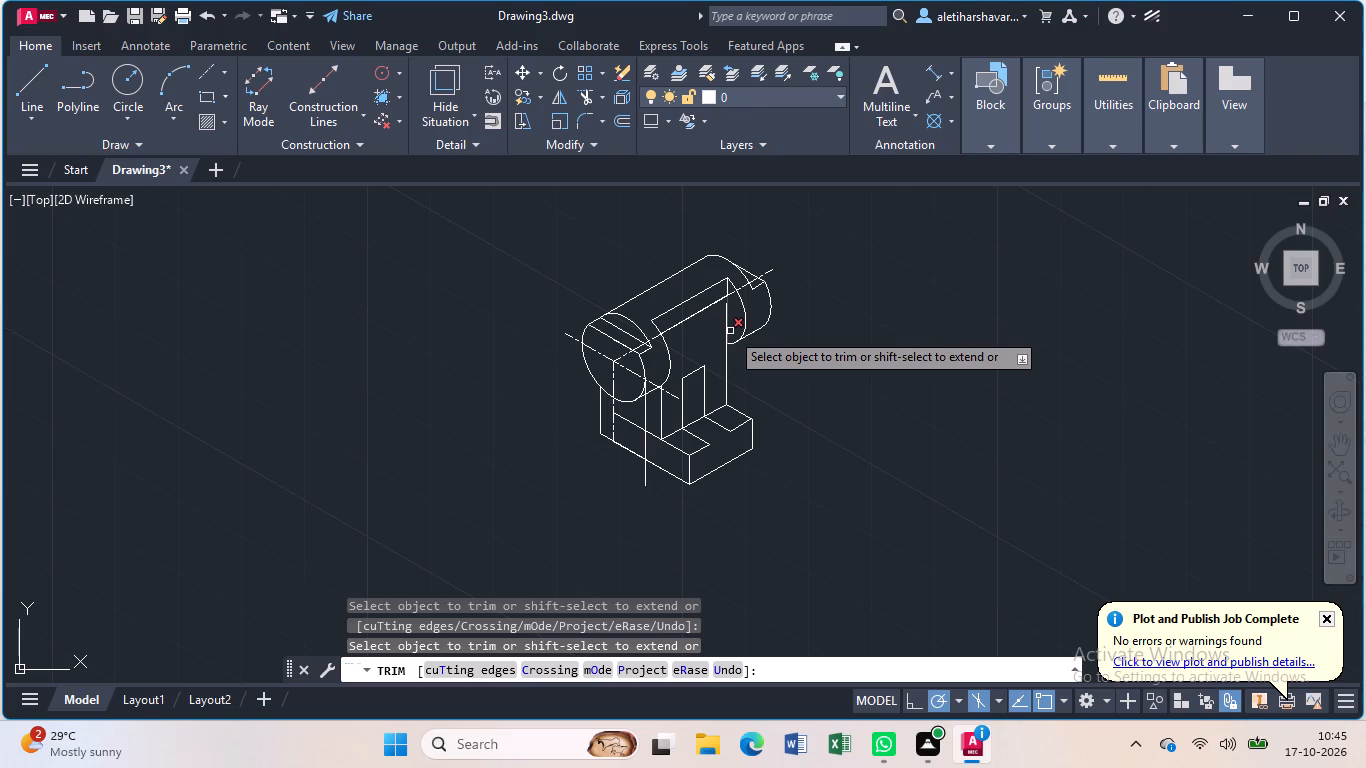
click(730, 331)
scroll(811, 403, up, 2)
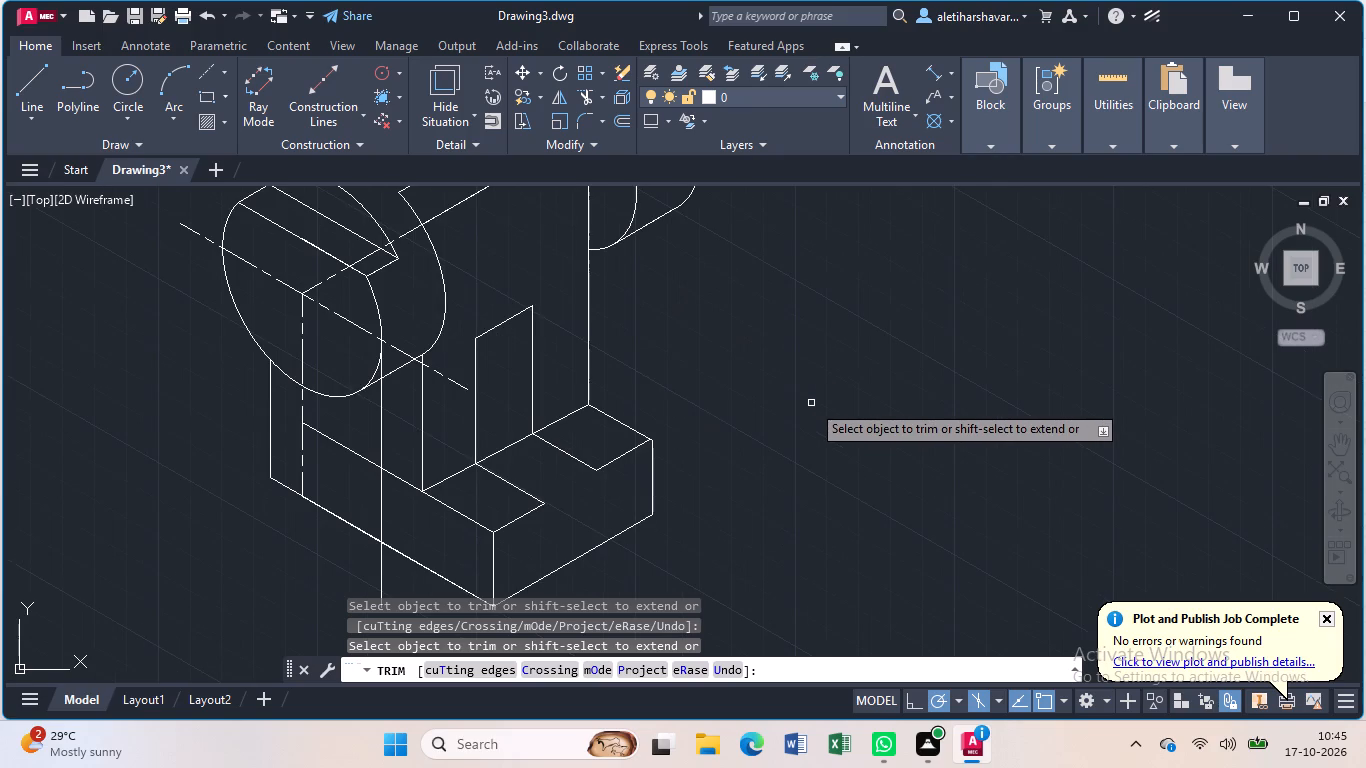
key(Escape)
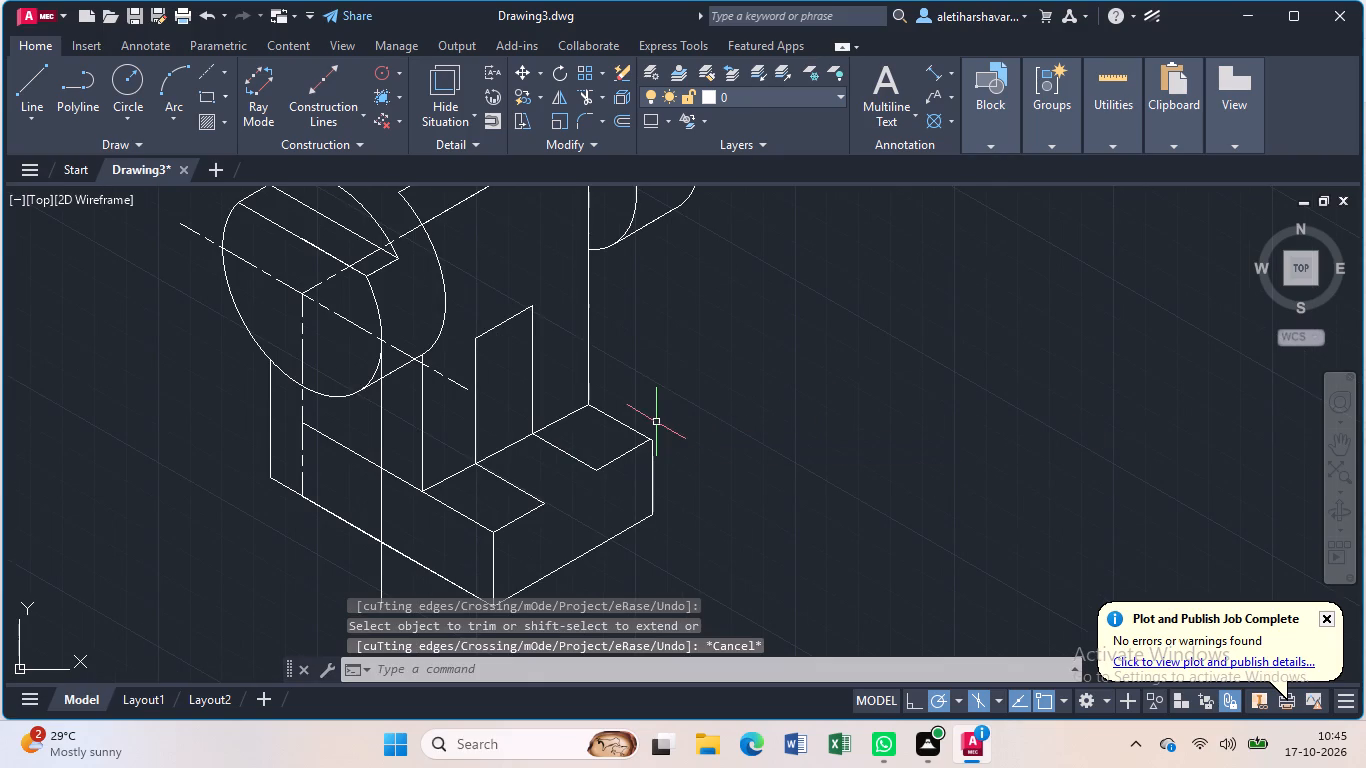
Extend the web's rear vertical line upward beside the rear disc.
text(ex)
key(Return)
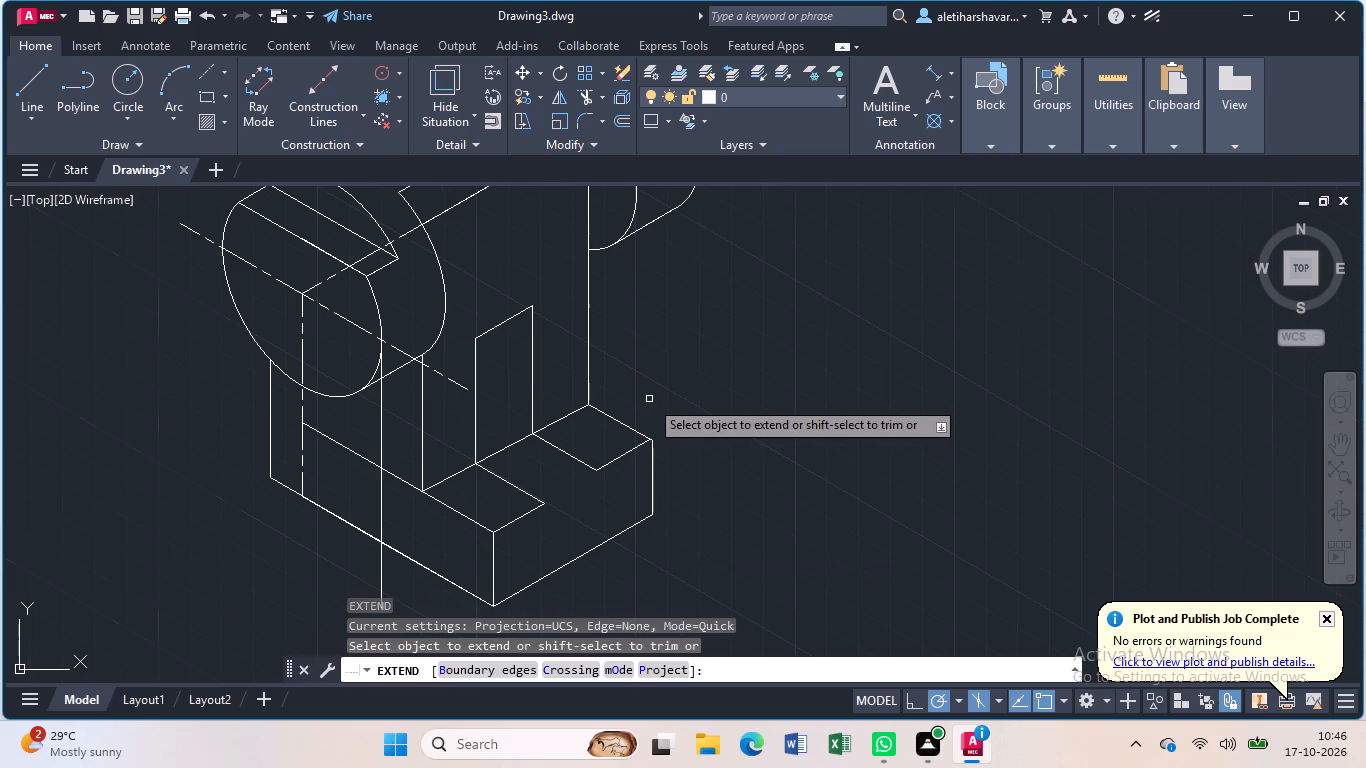
scroll(649, 399, down, 1)
click(613, 264)
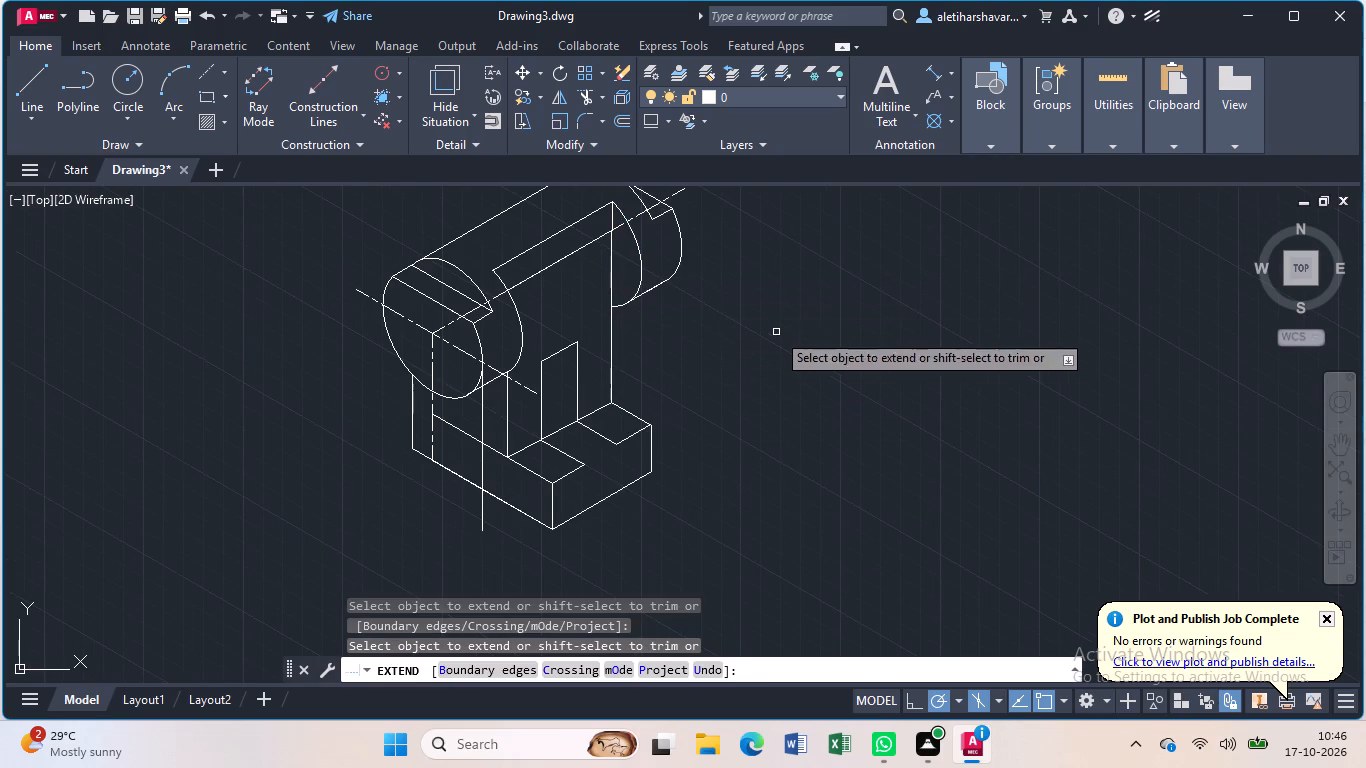
key(Escape)
From the base slot's front outer corner, draw lines 11 straight down and about 50 at 30° past the base's rear vertical edge.
scroll(670, 362, up, 2)
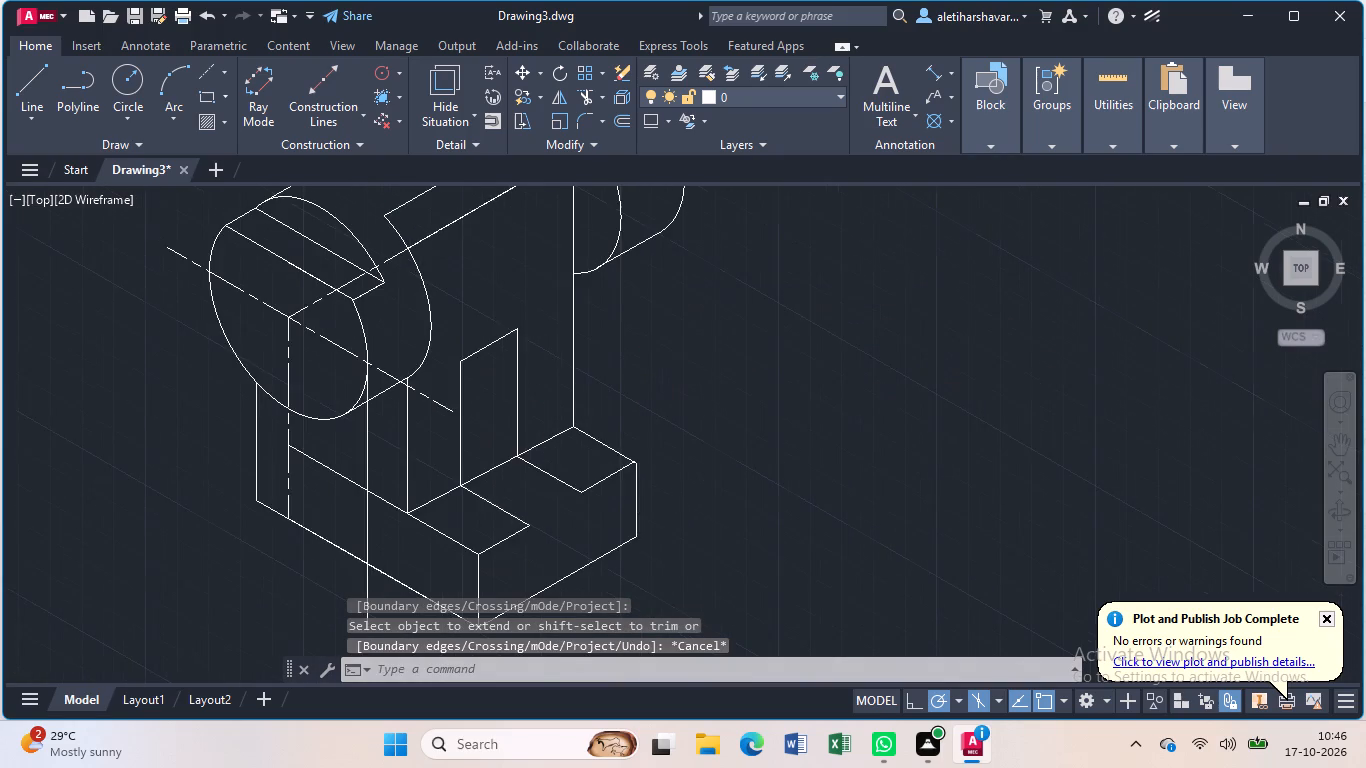
scroll(670, 362, up, 1)
scroll(670, 362, down, 3)
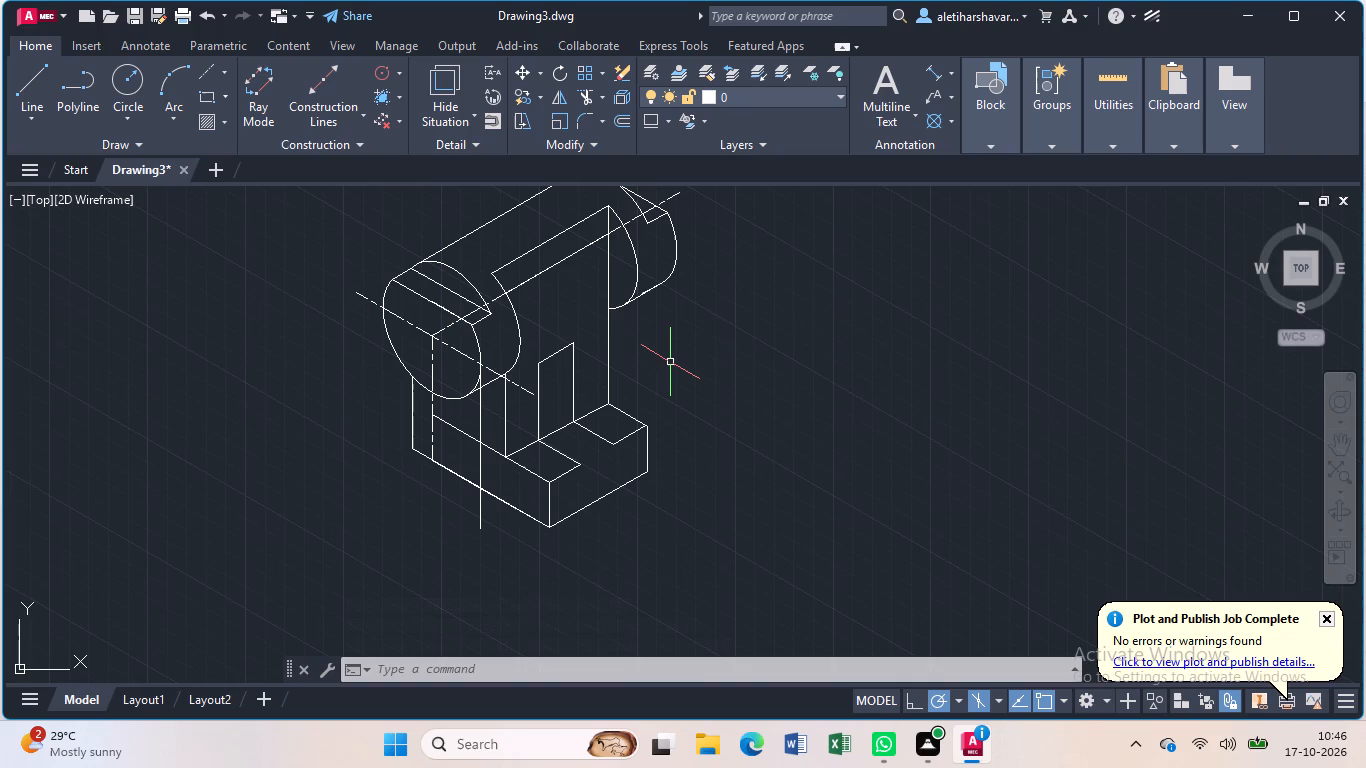
key(l)
key(Return)
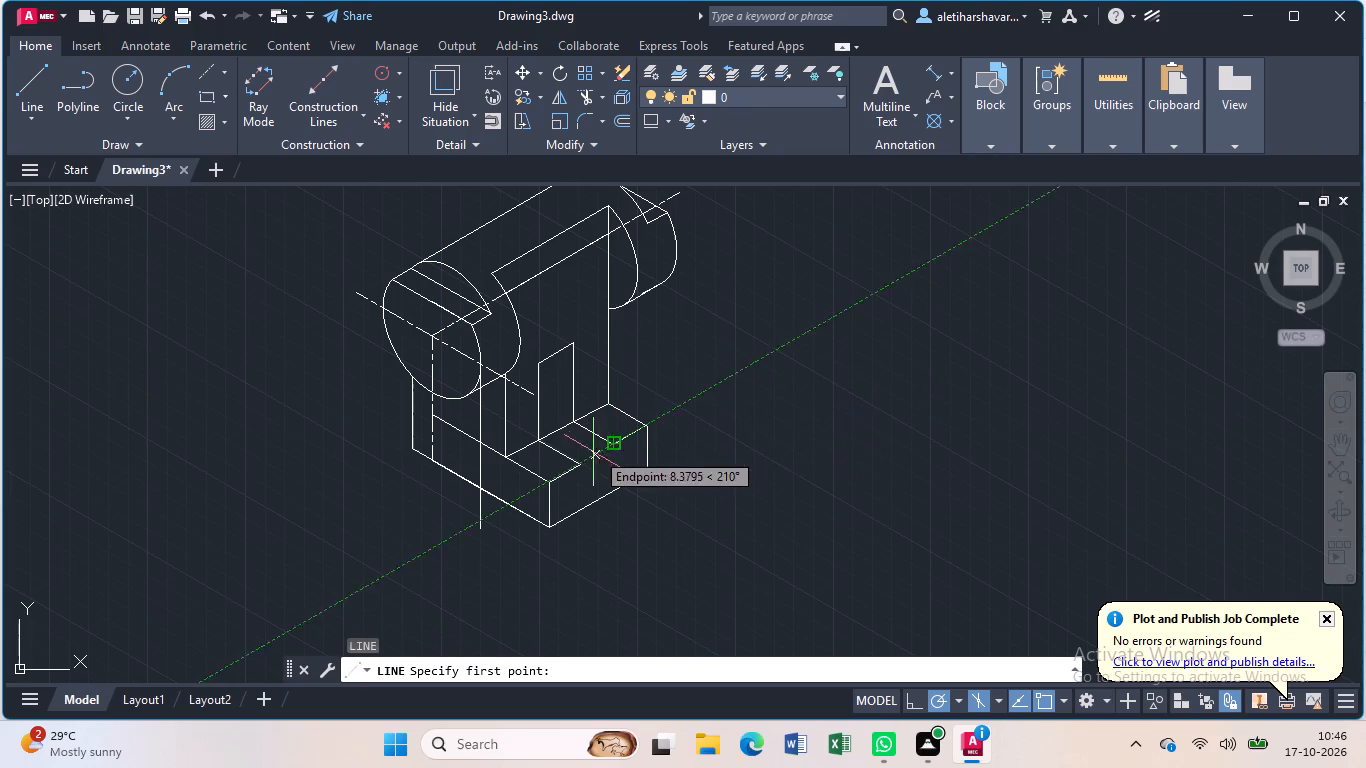
click(582, 461)
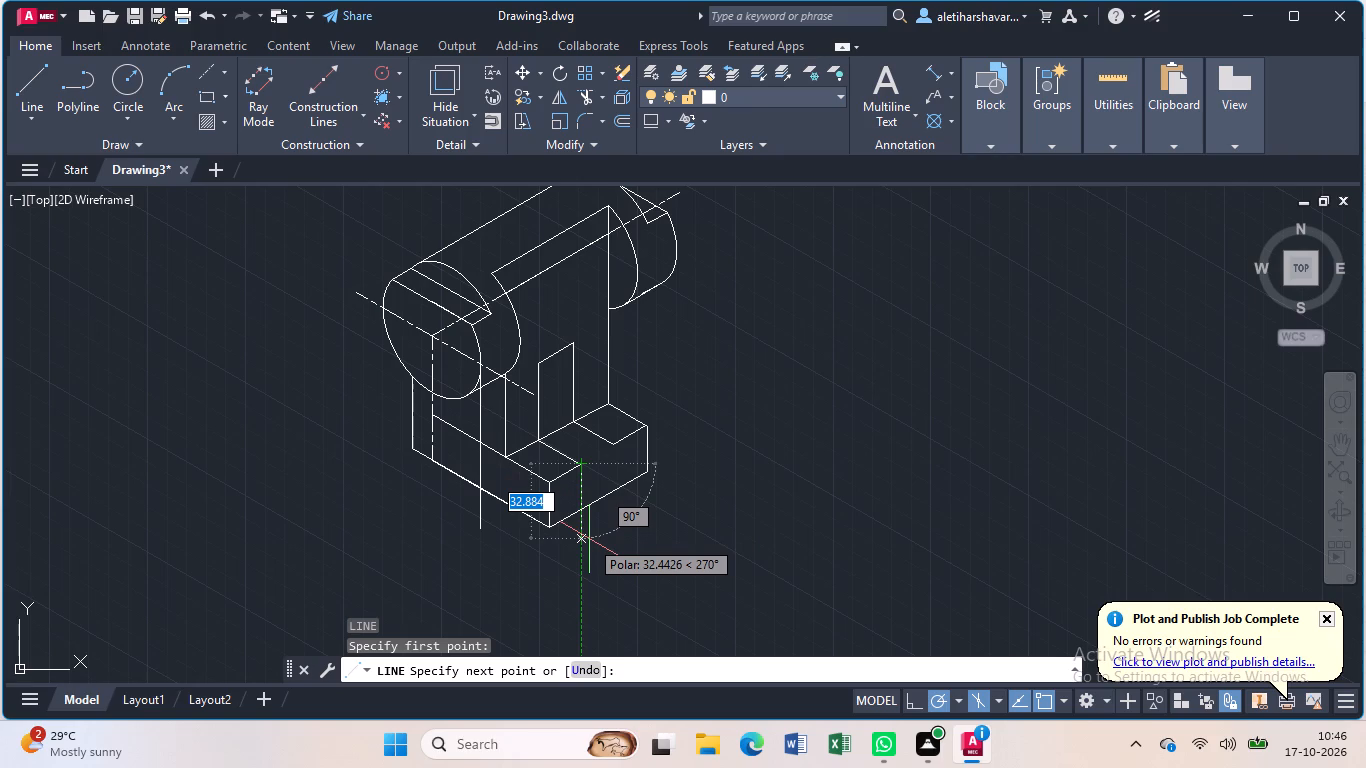
text(11)
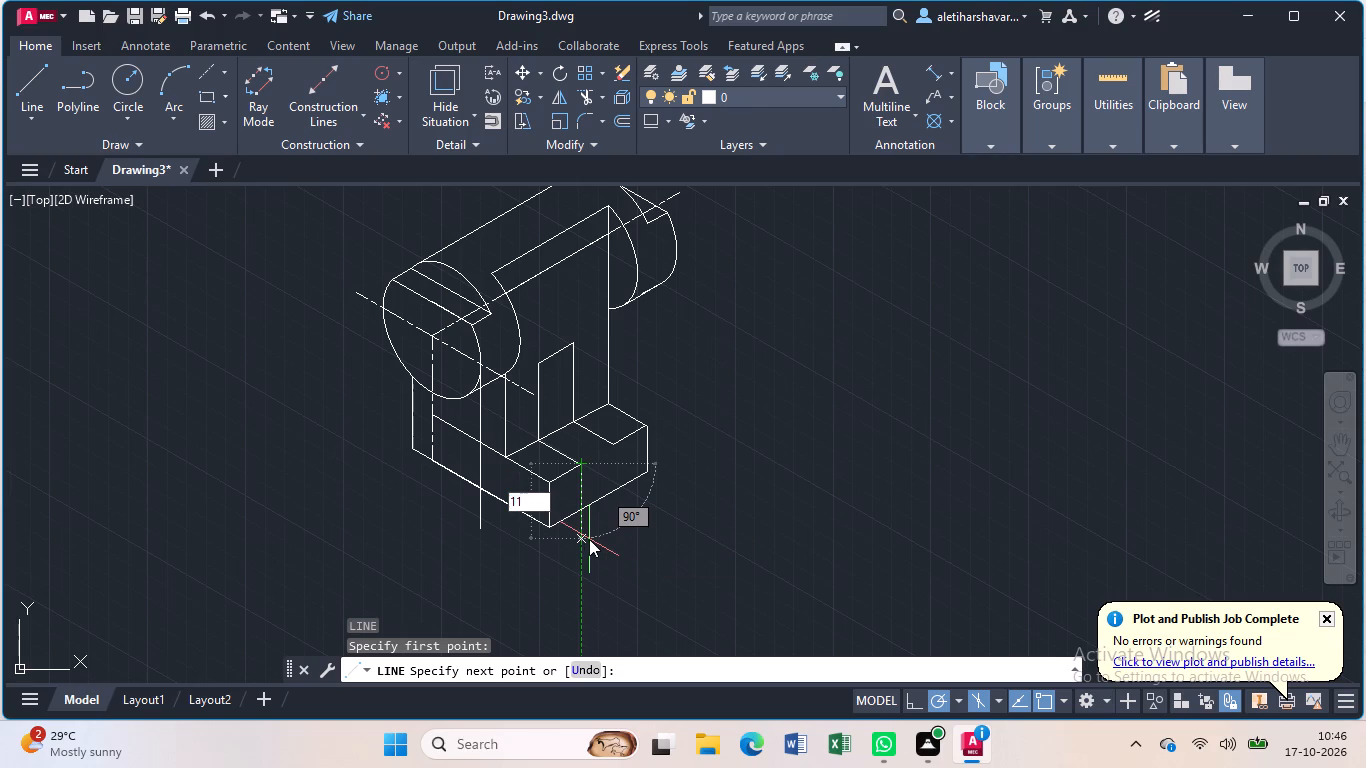
key(Return)
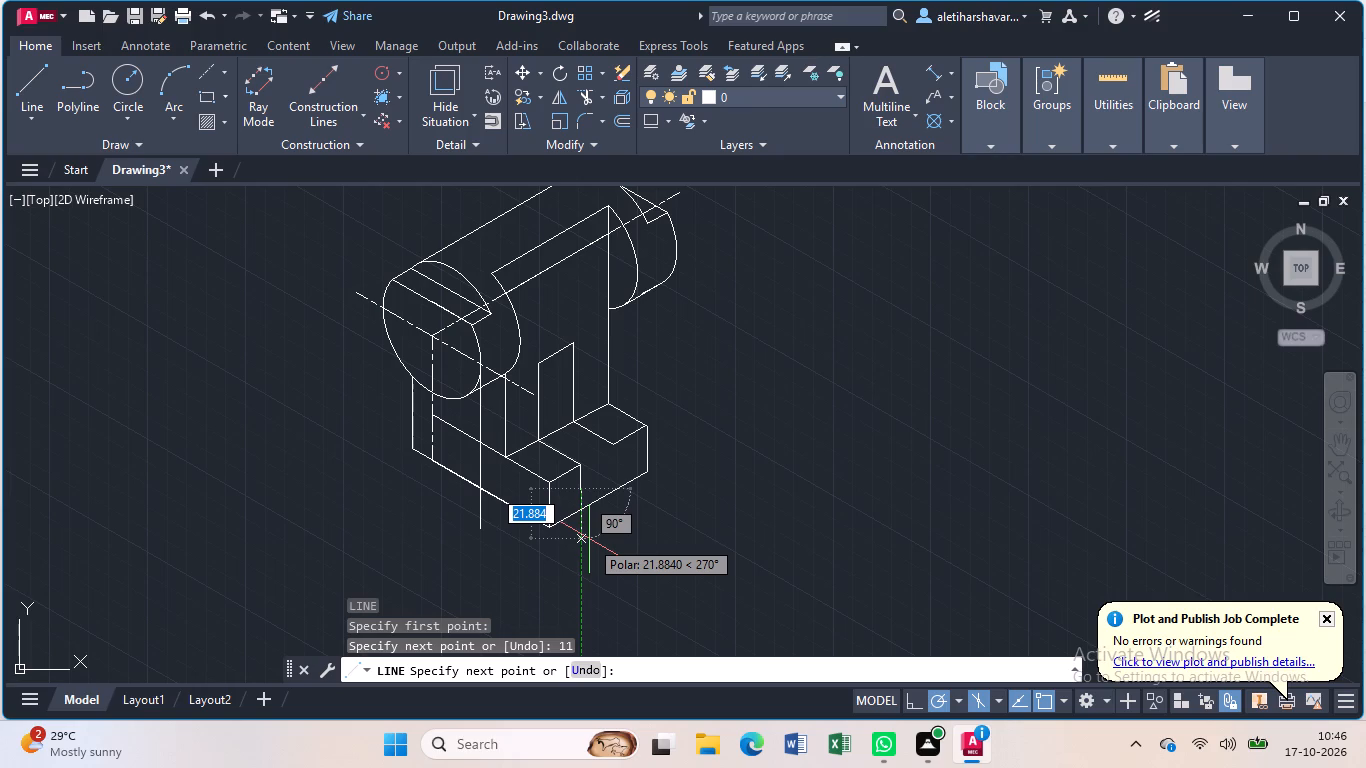
click(680, 434)
key(Escape)
Draw an 11-unit line straight down from the base slot's rear outer corner.
key(l)
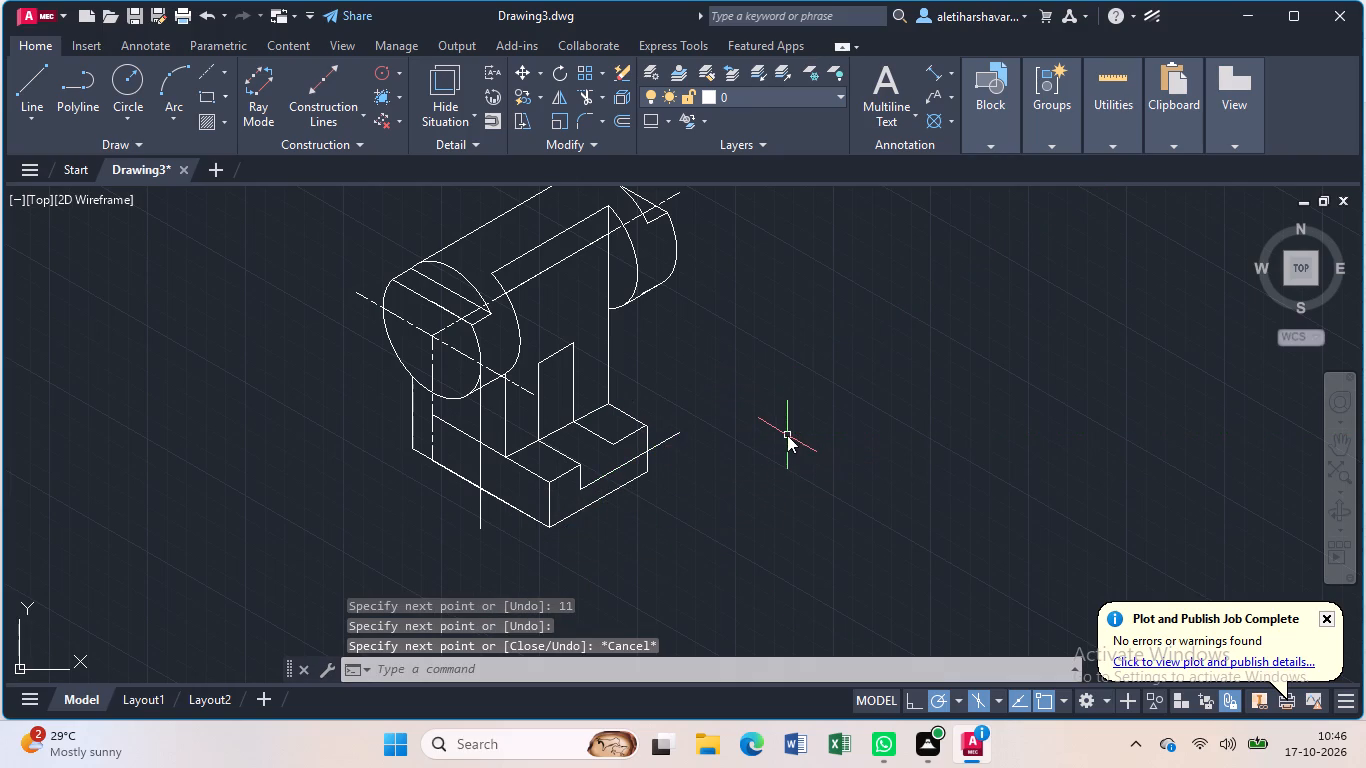
key(Return)
click(609, 443)
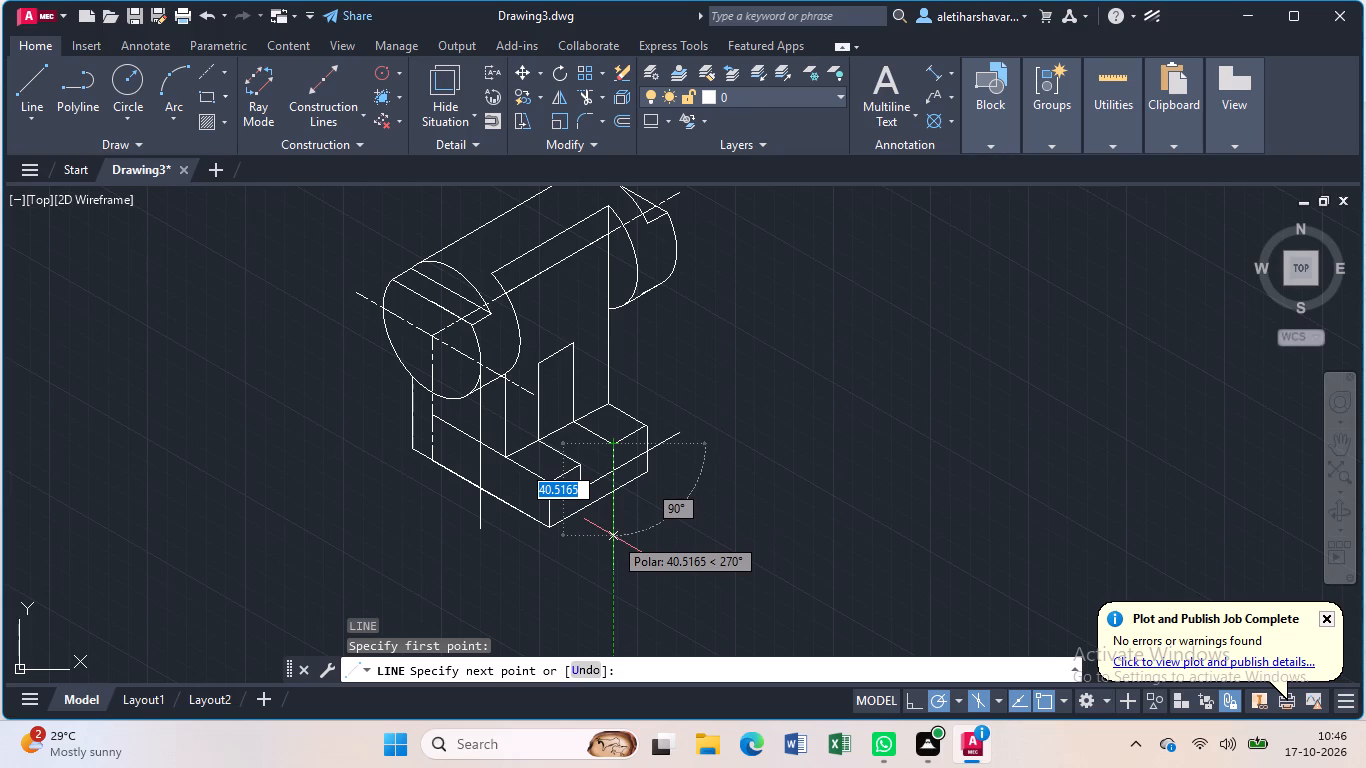
text(11)
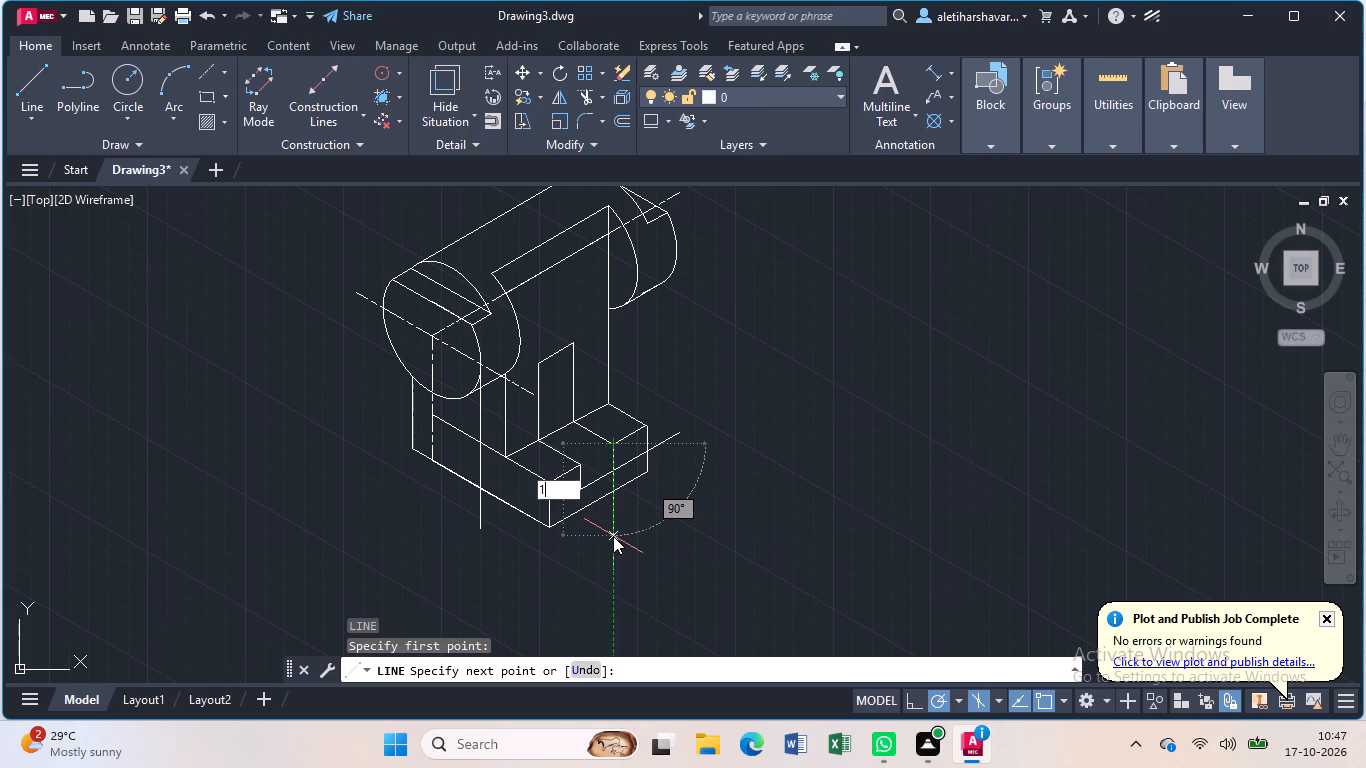
key(Return)
key(Escape)
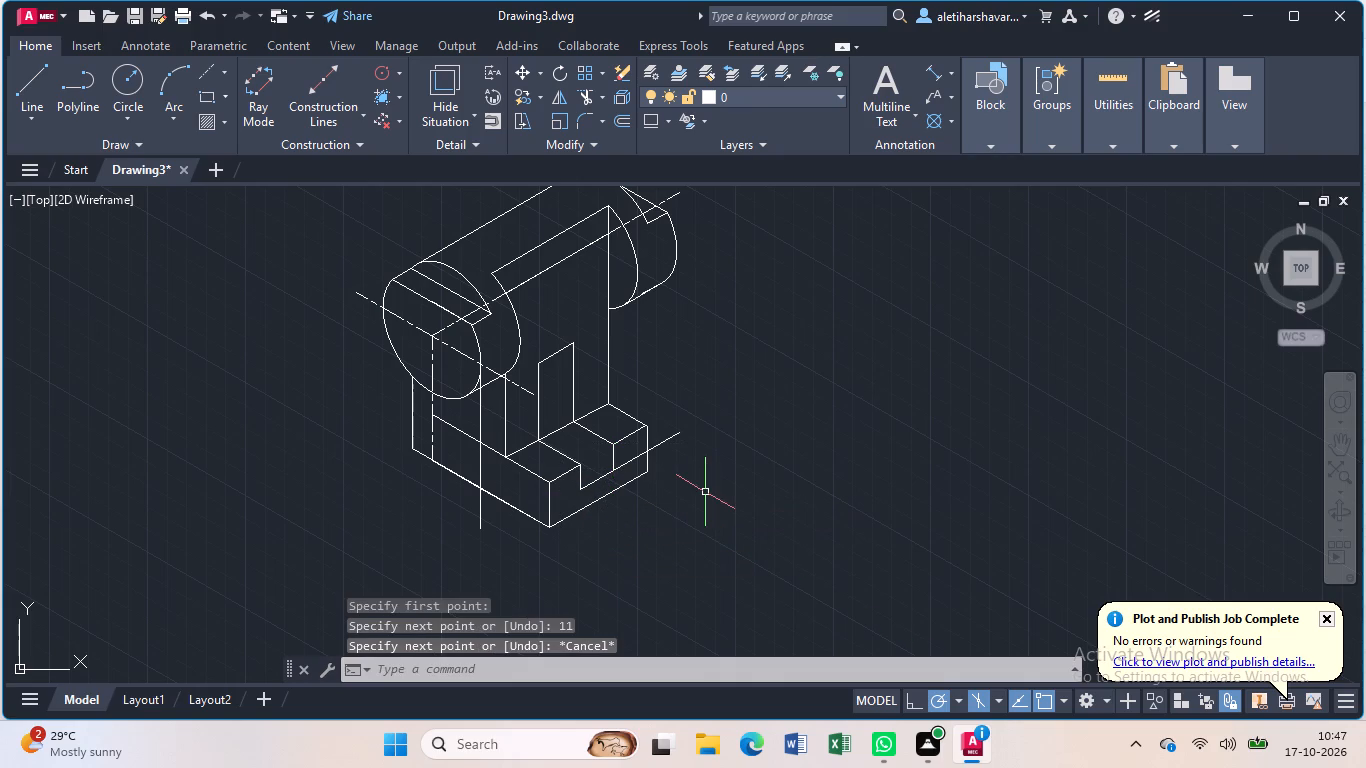
Trim the new 30° line's overhang beyond the base's rear vertical edge.
text(tr)
key(Return)
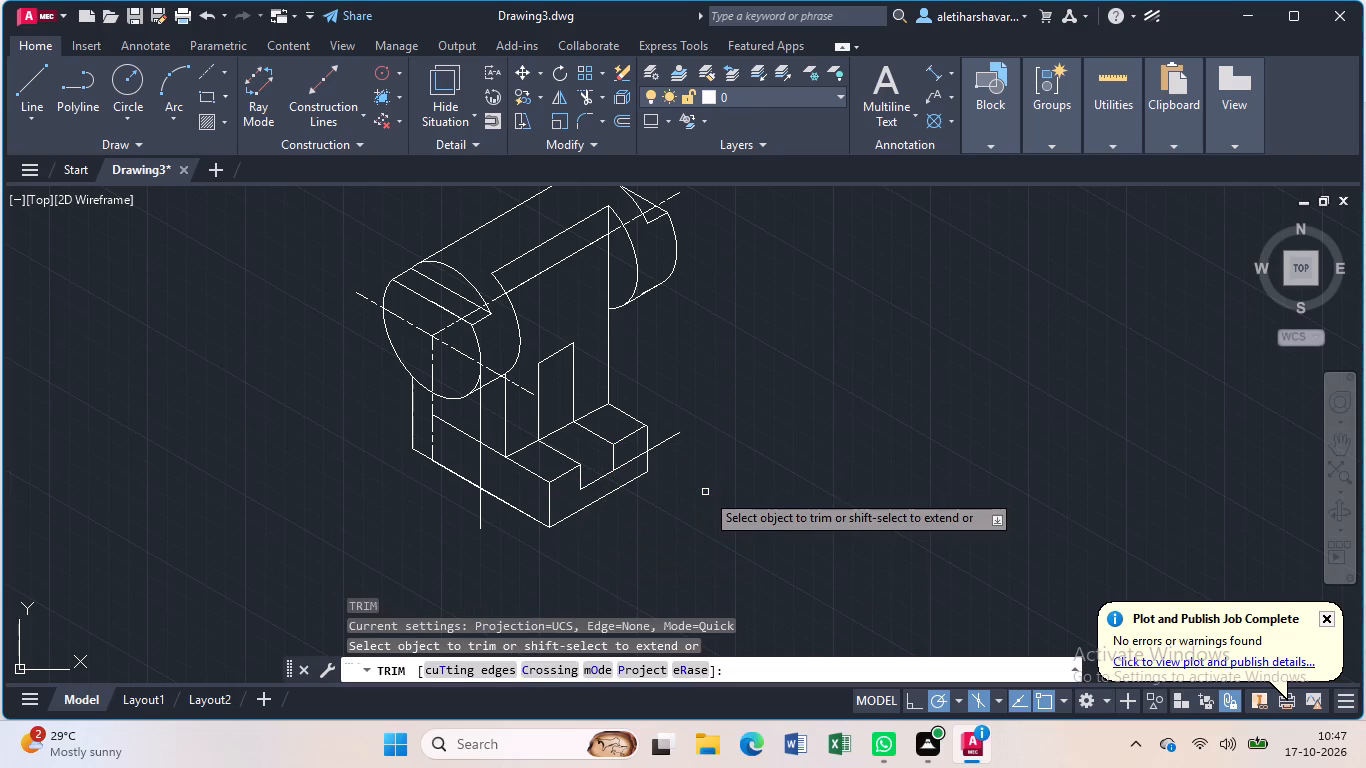
click(669, 443)
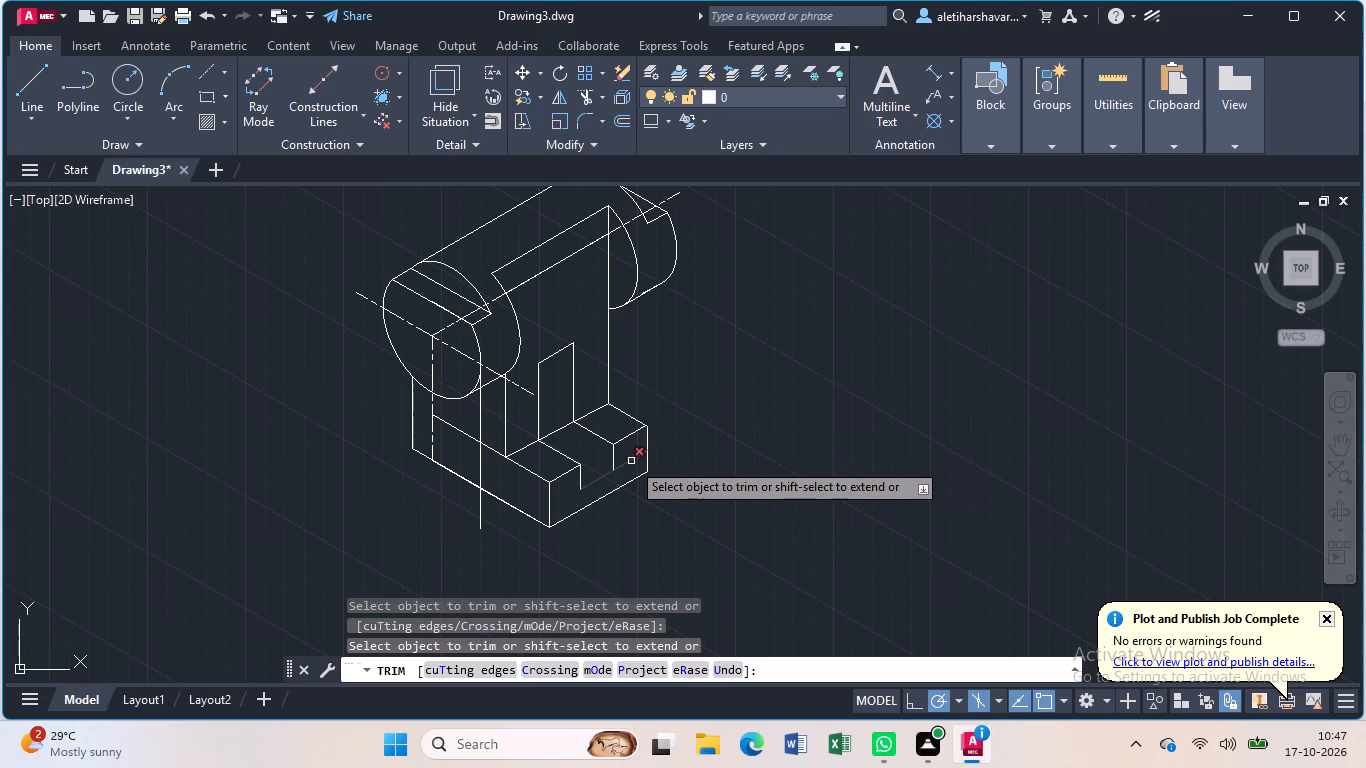
scroll(631, 461, up, 1)
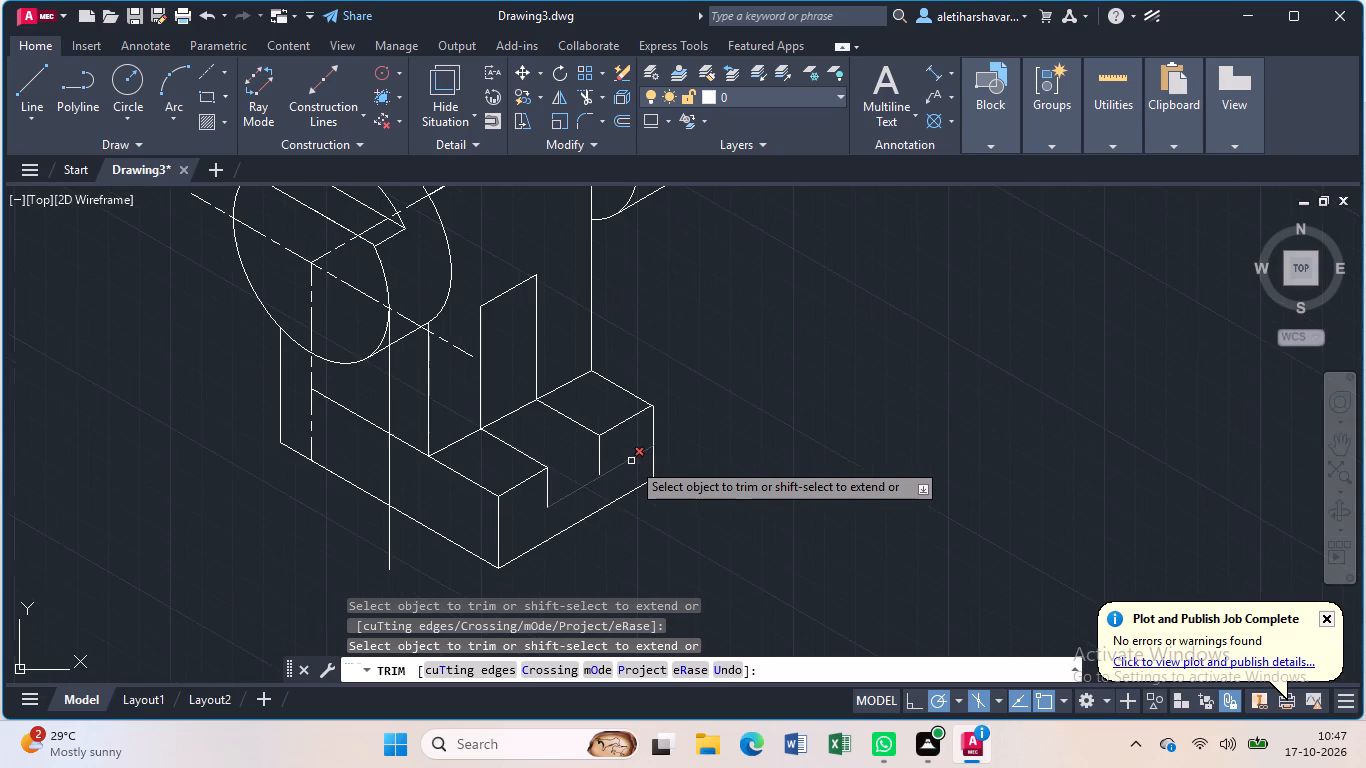
key(Escape)
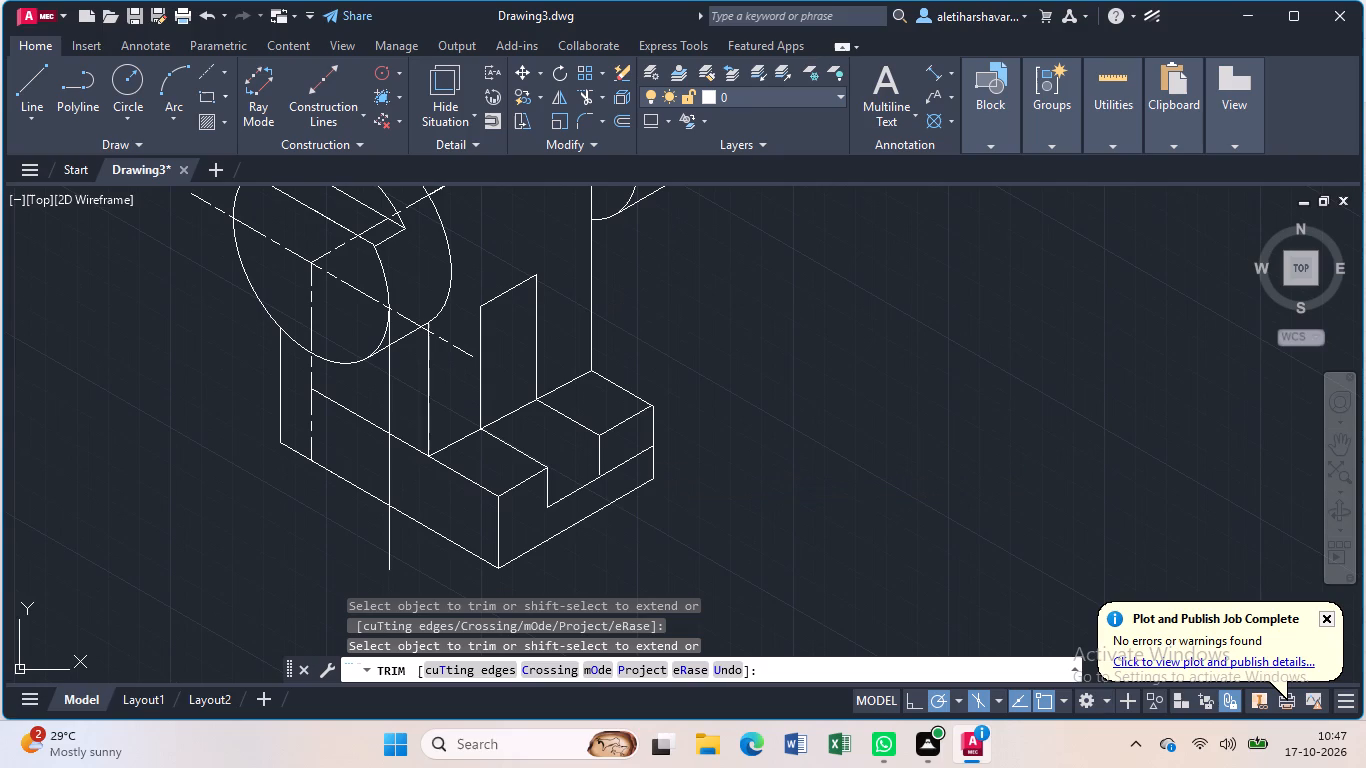
Extend the rear 11-unit line down to the slot's 30° floor line, and trim that floor line beyond their junction.
key(e)
key(x)
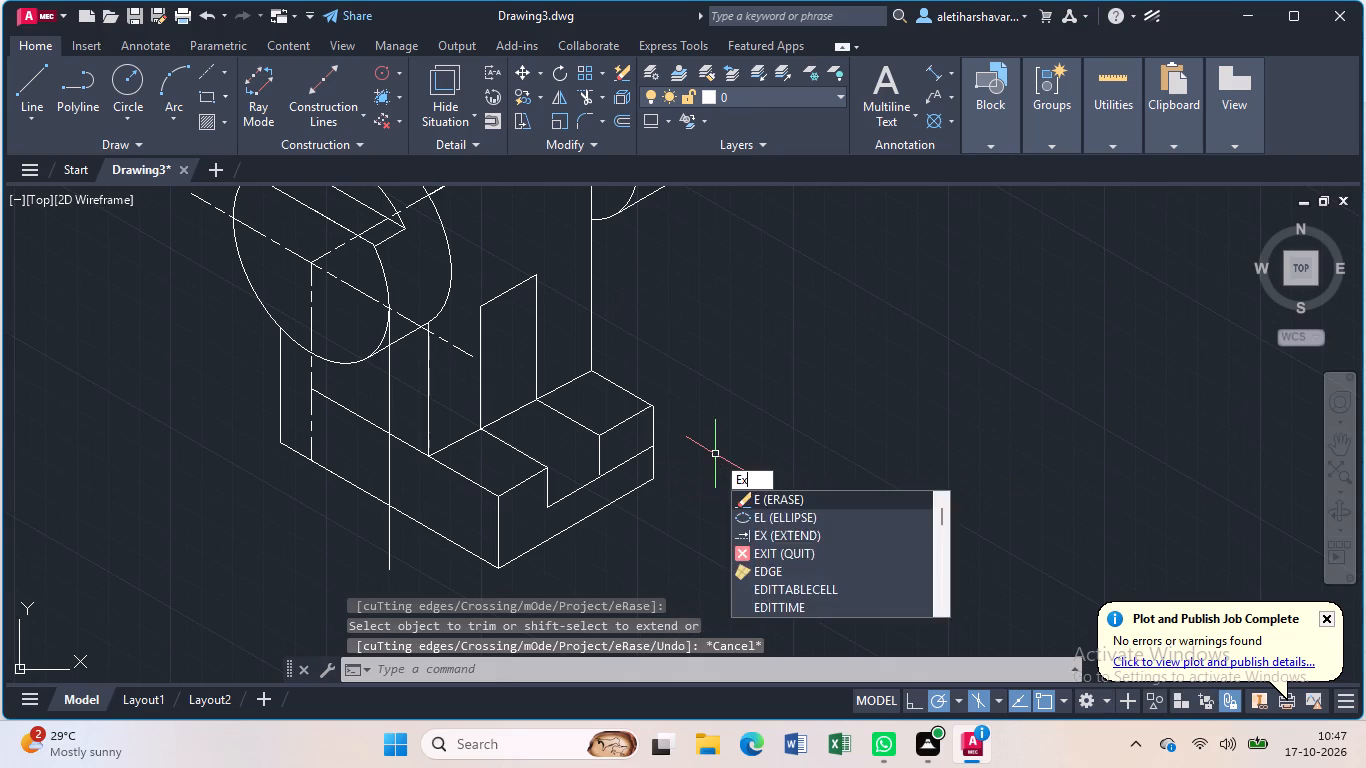
key(Return)
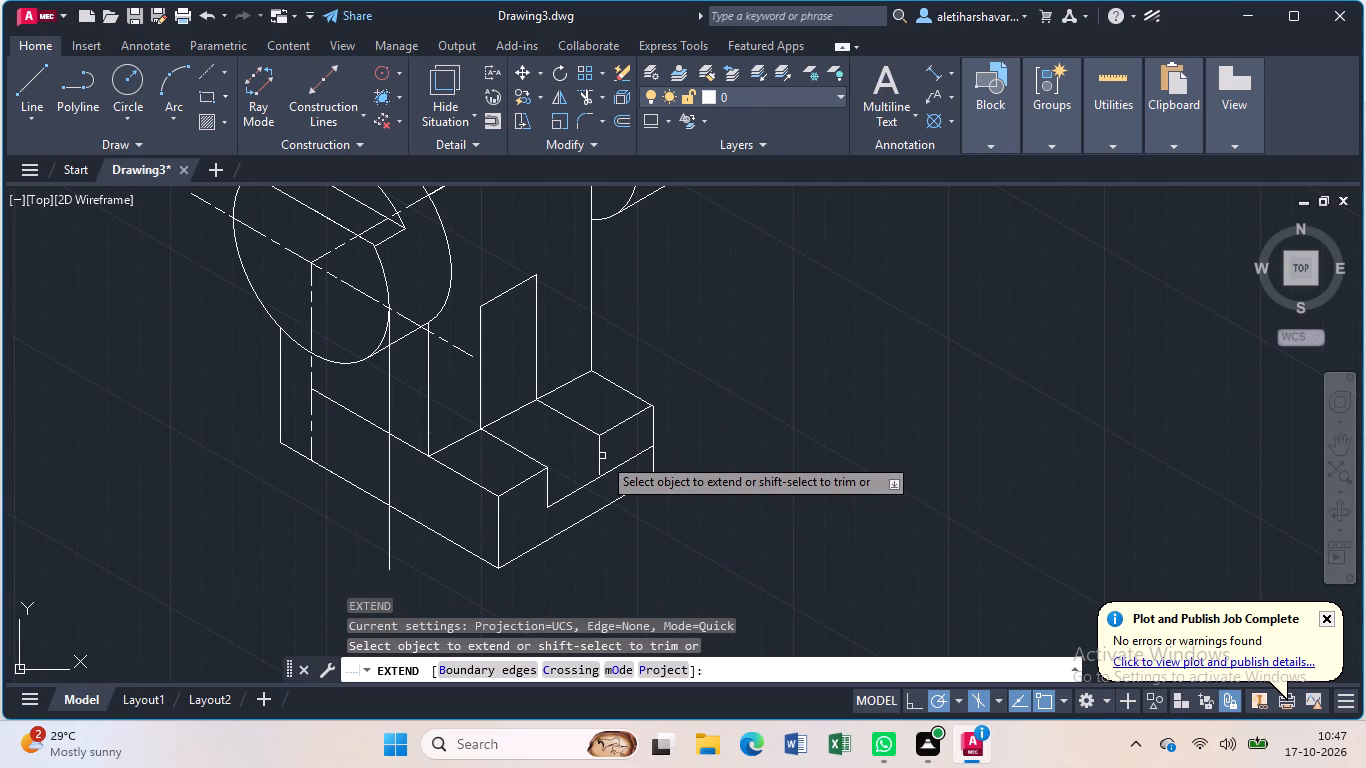
click(599, 458)
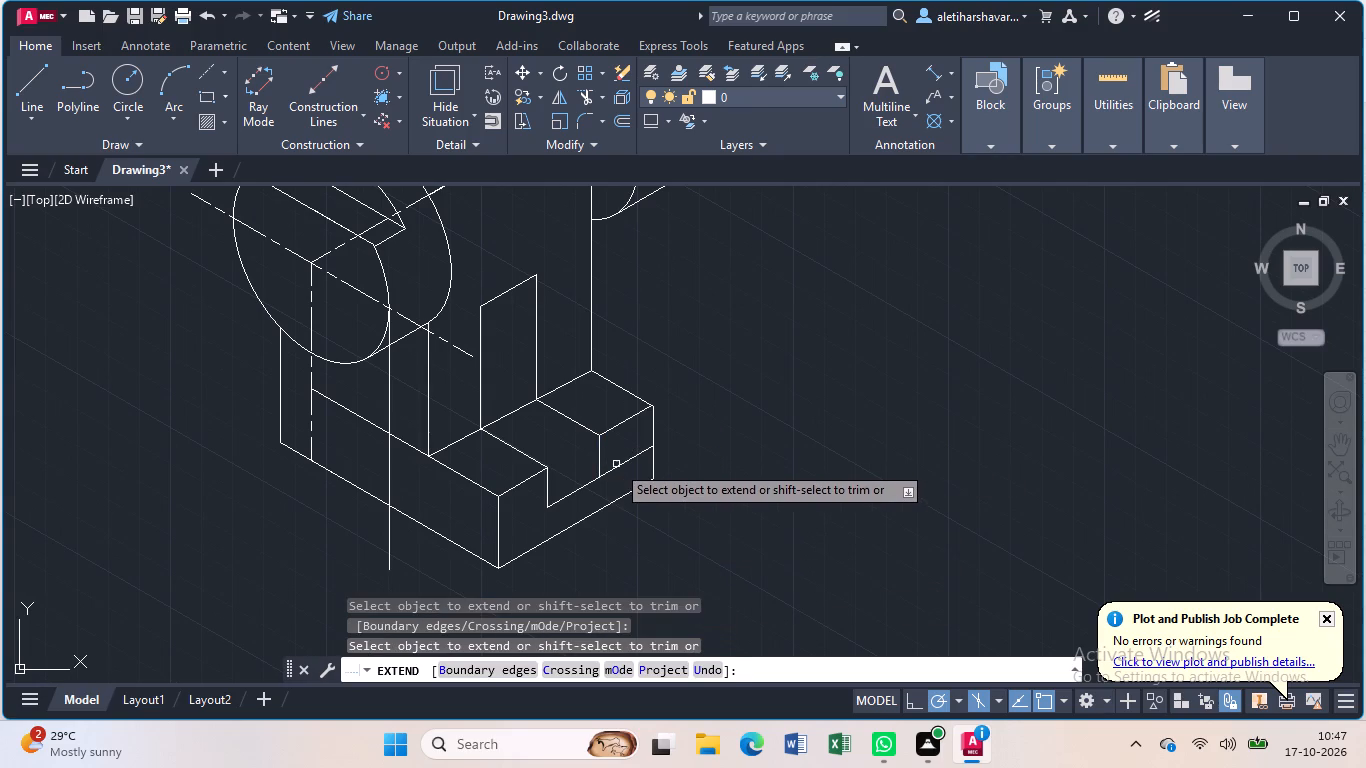
shift+click(627, 465)
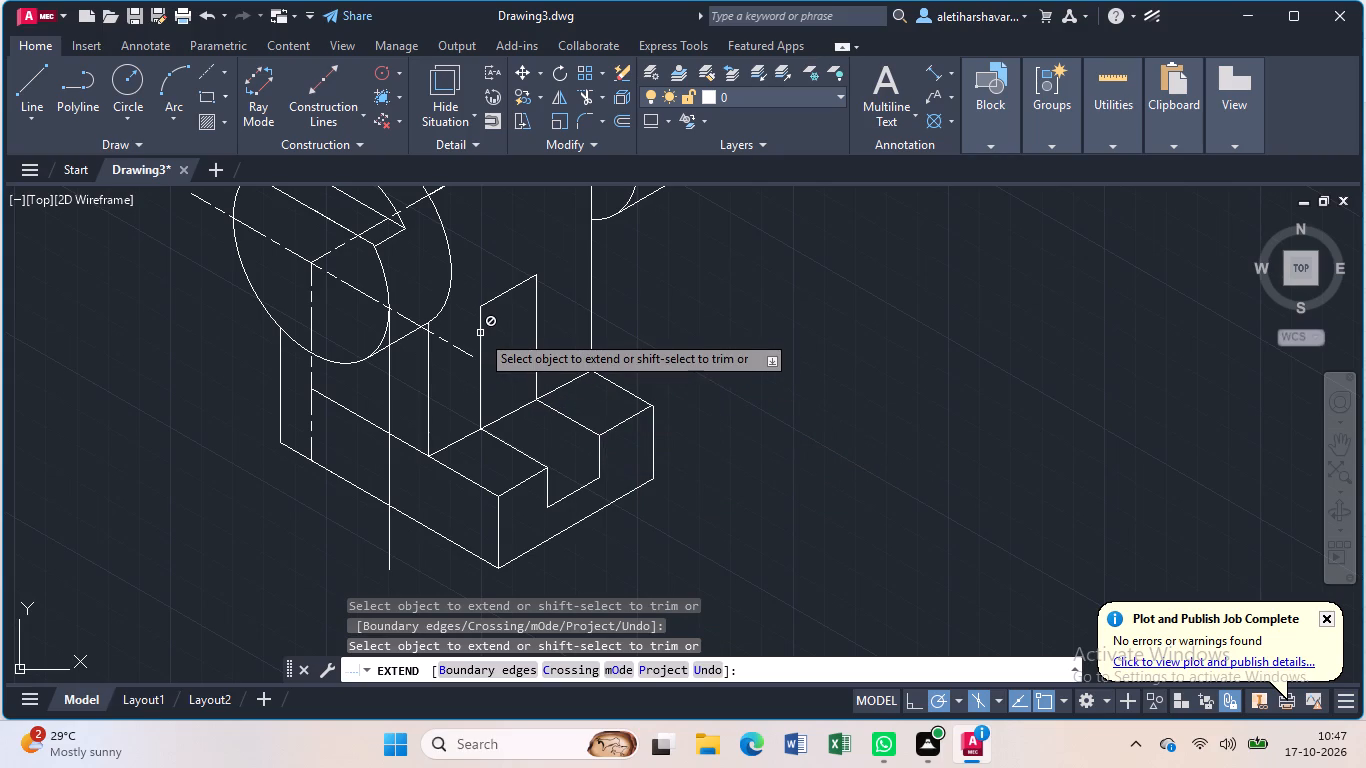
key(Escape)
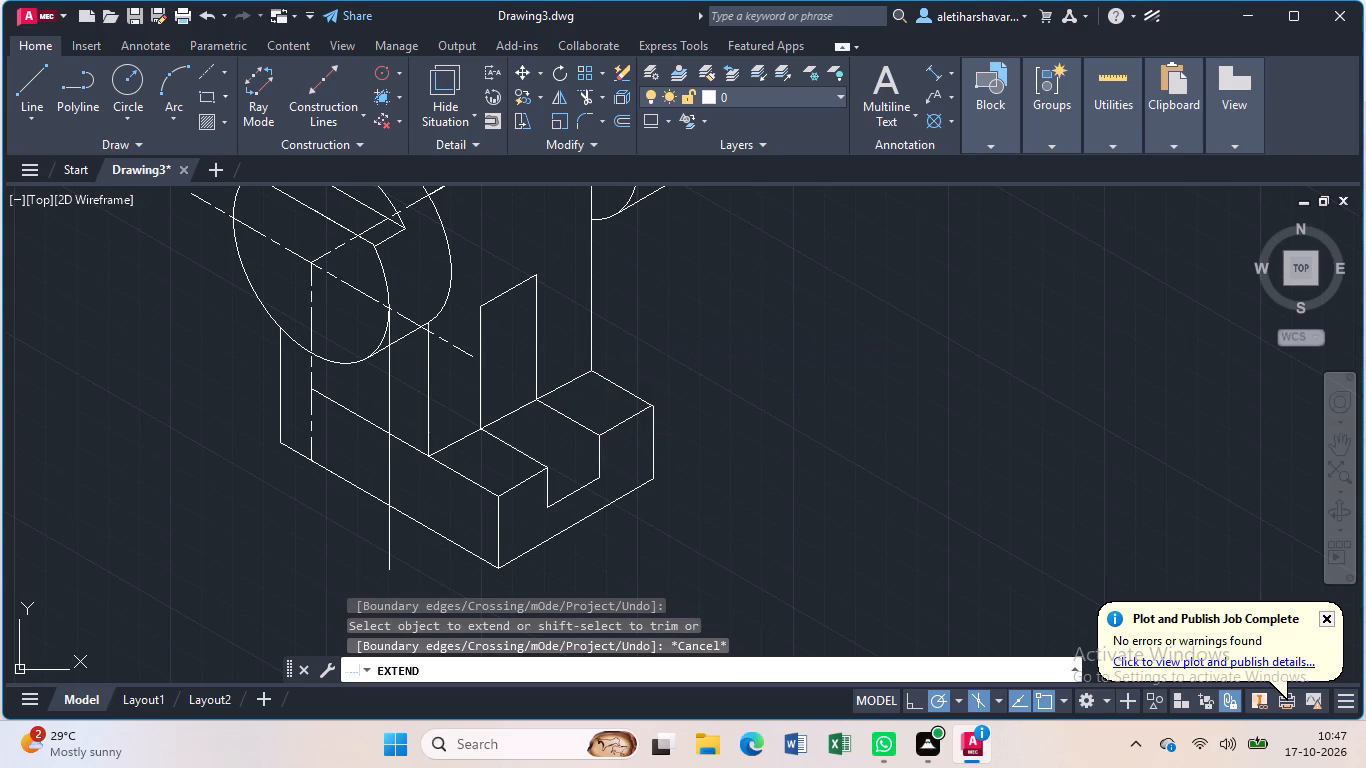
From the slot floor's rear outer corner, draw a line about 42 long at 150° past the web's bottom edge.
key(l)
key(Return)
click(597, 476)
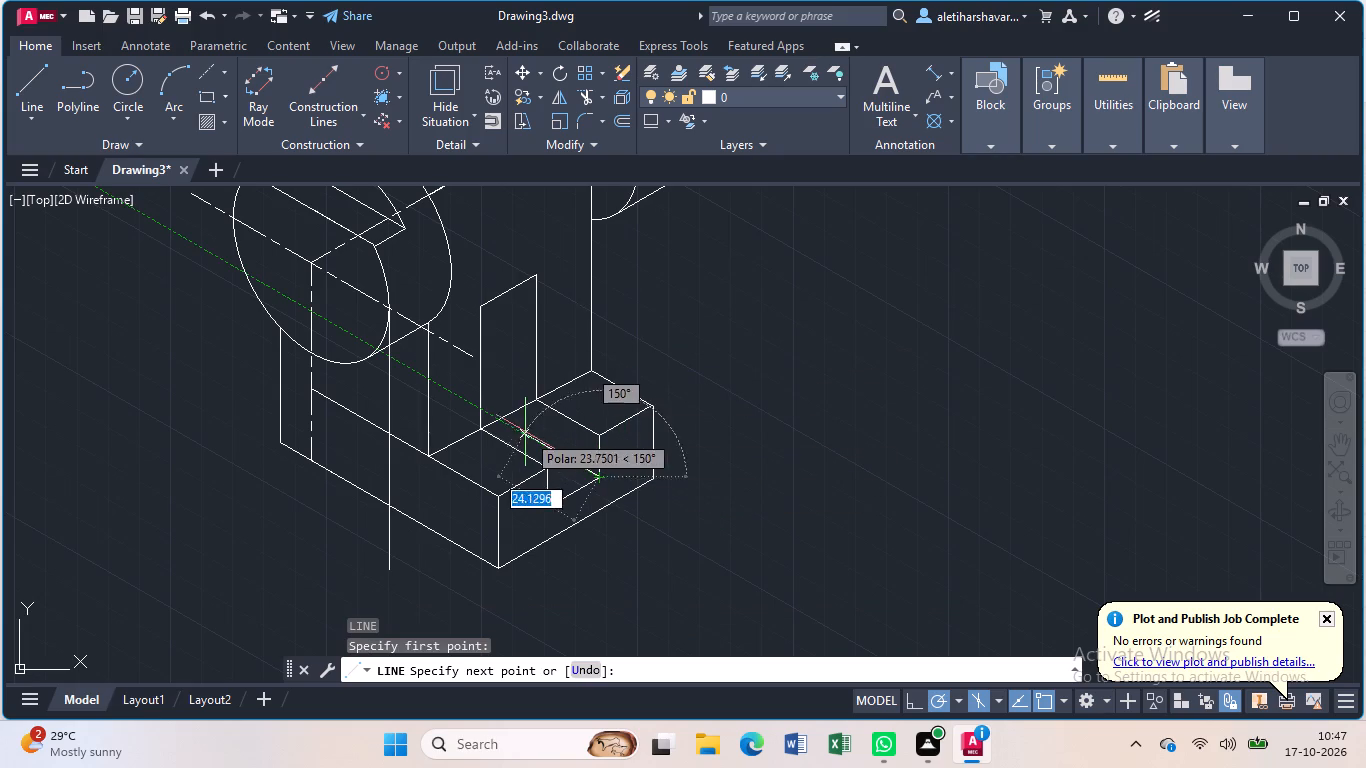
click(457, 403)
key(Escape)
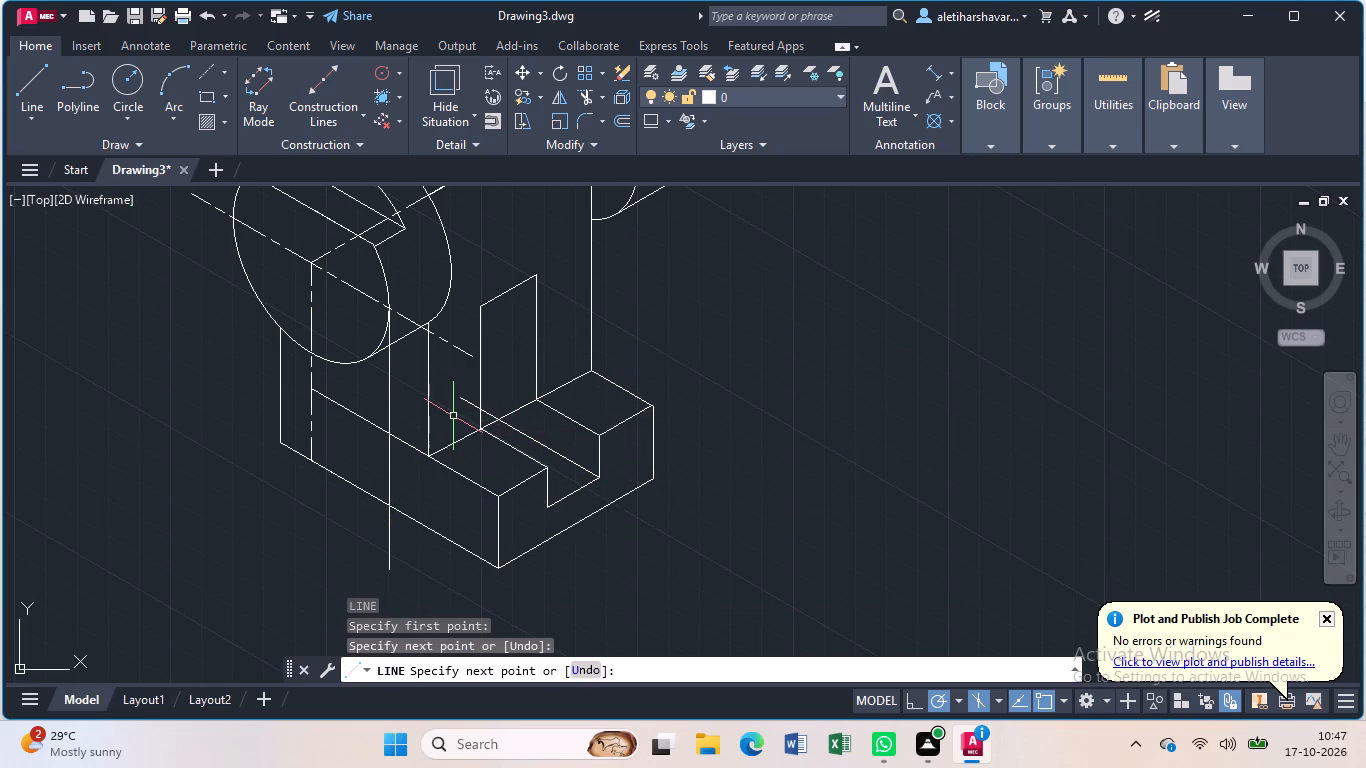
Trim both pieces of the new 150° line that run past the web's bottom edge.
text(tr)
key(Return)
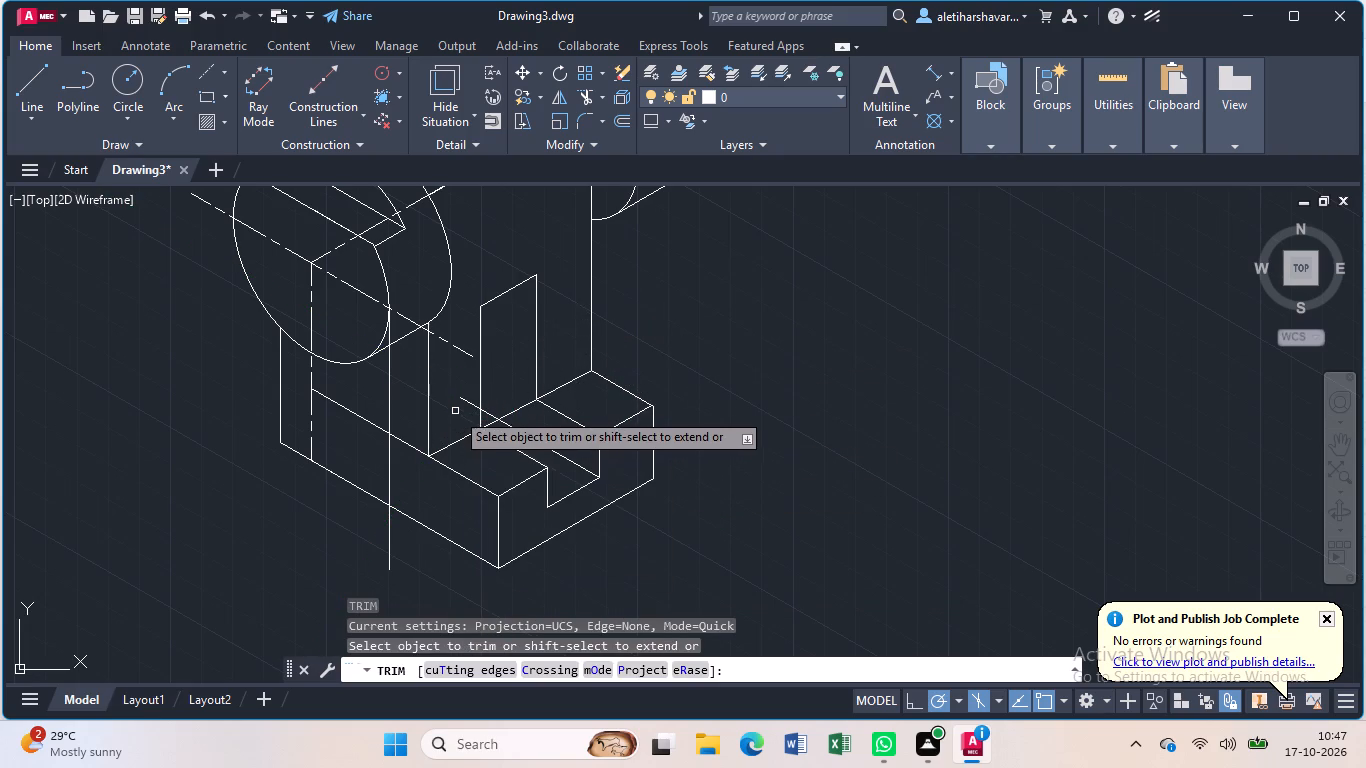
click(470, 401)
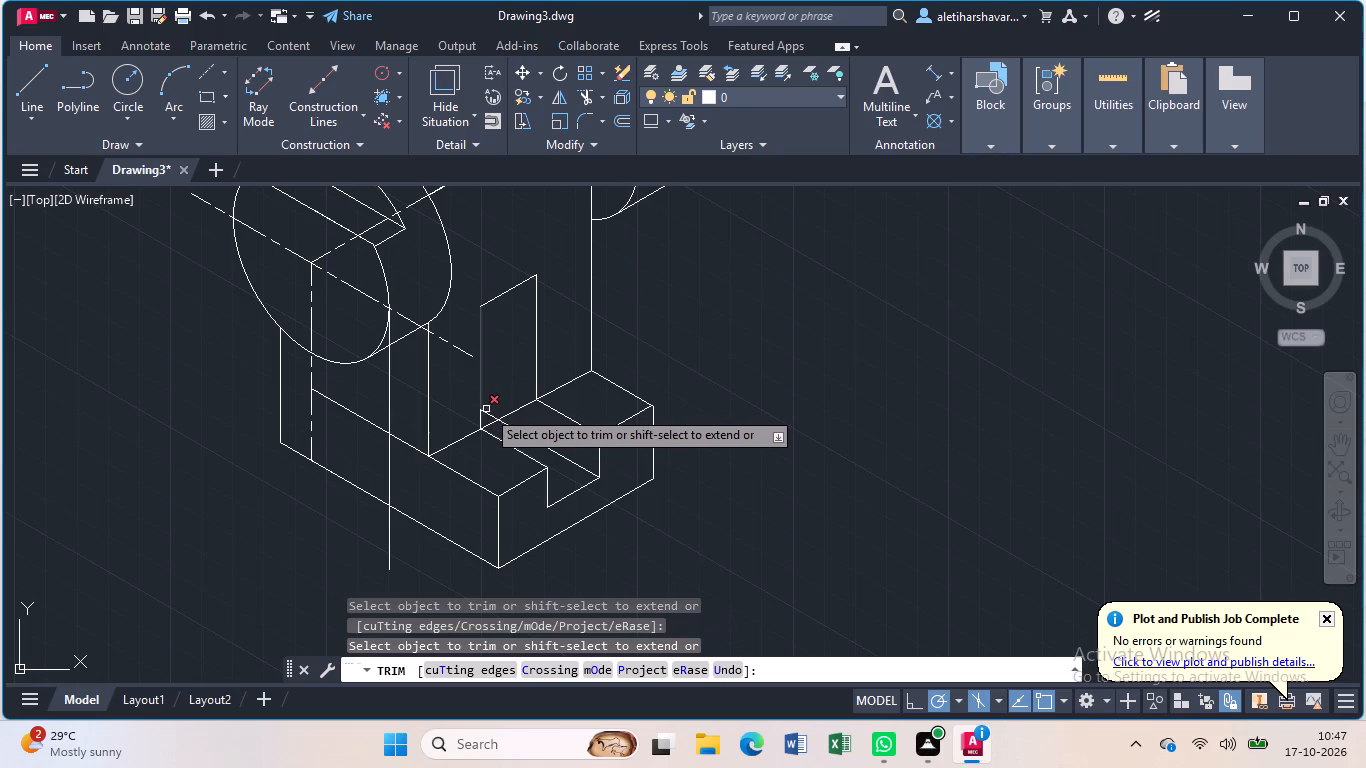
click(487, 410)
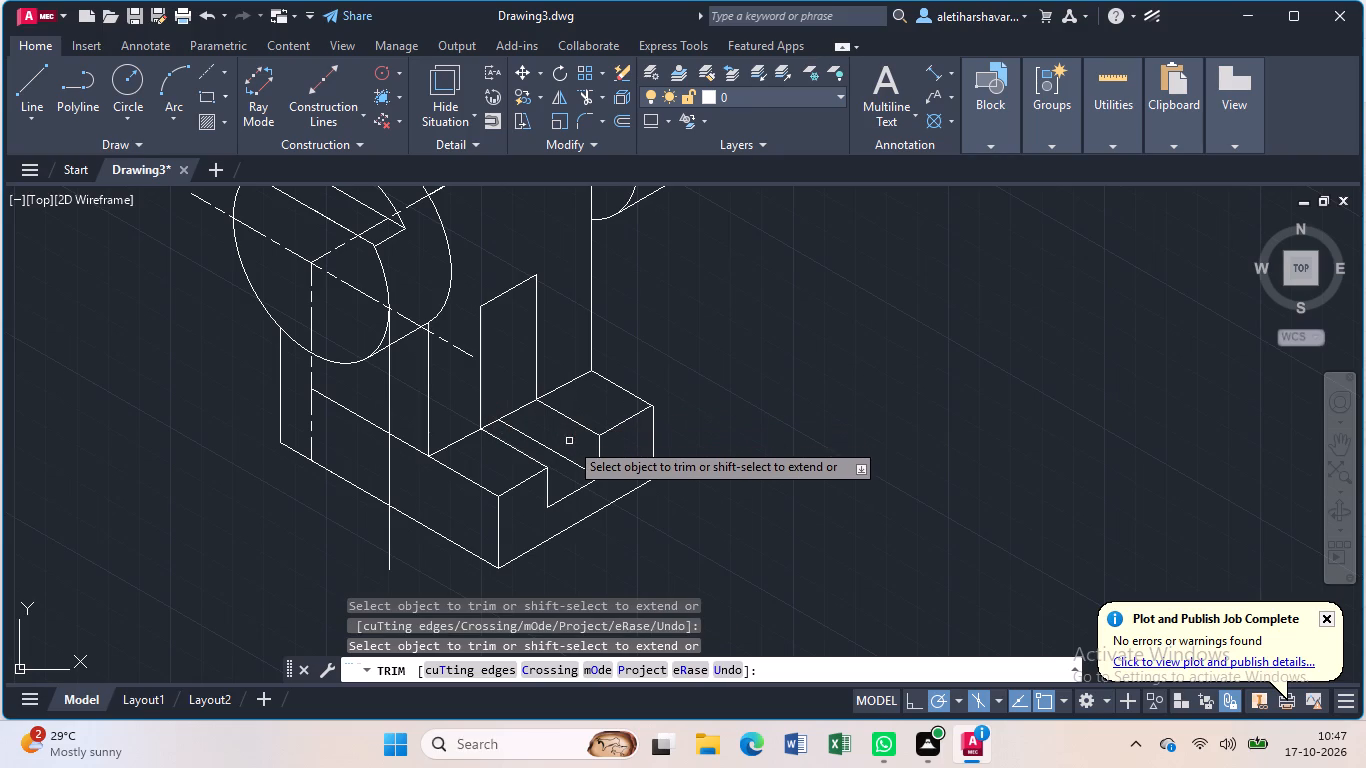
key(Escape)
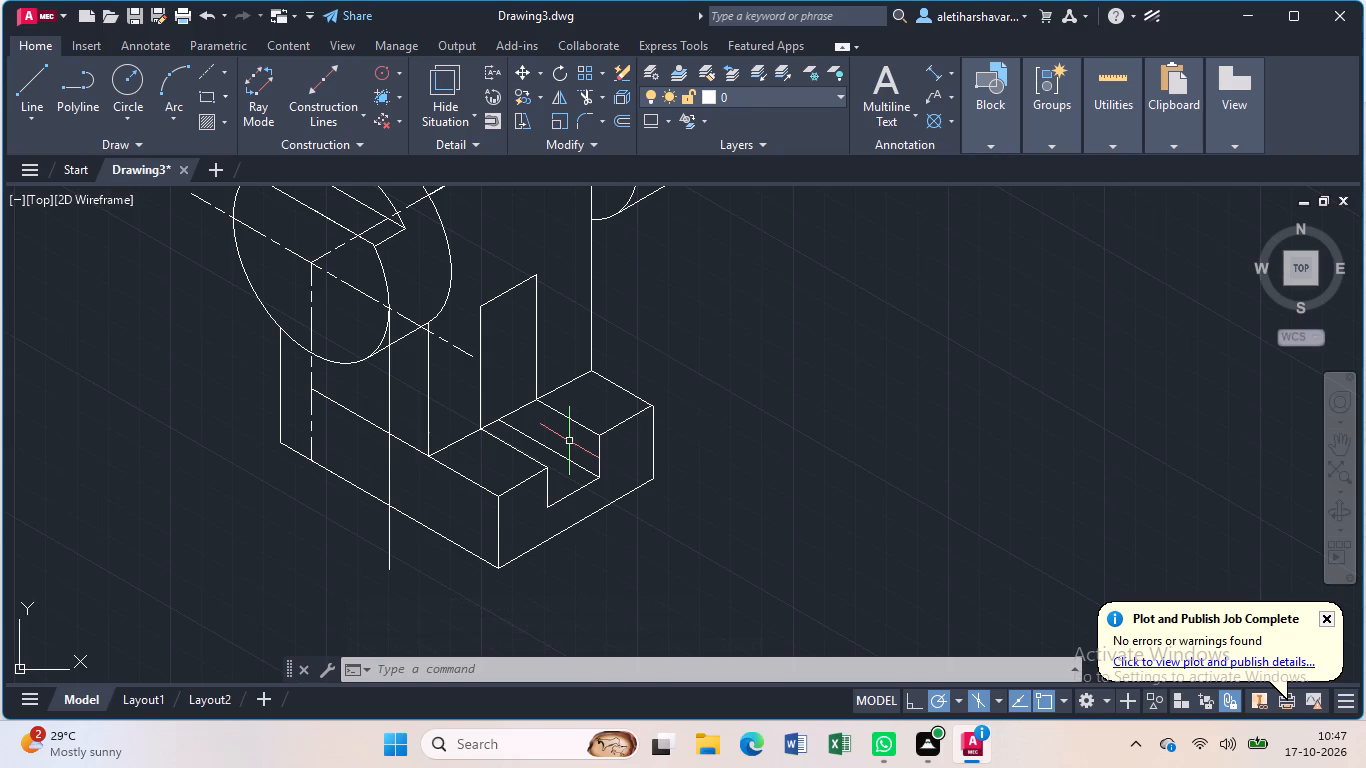
Extend the slot floor's 150° line to the web opening's vertical edge, and trim the web's bottom edge across the opening.
text(ex)
key(Return)
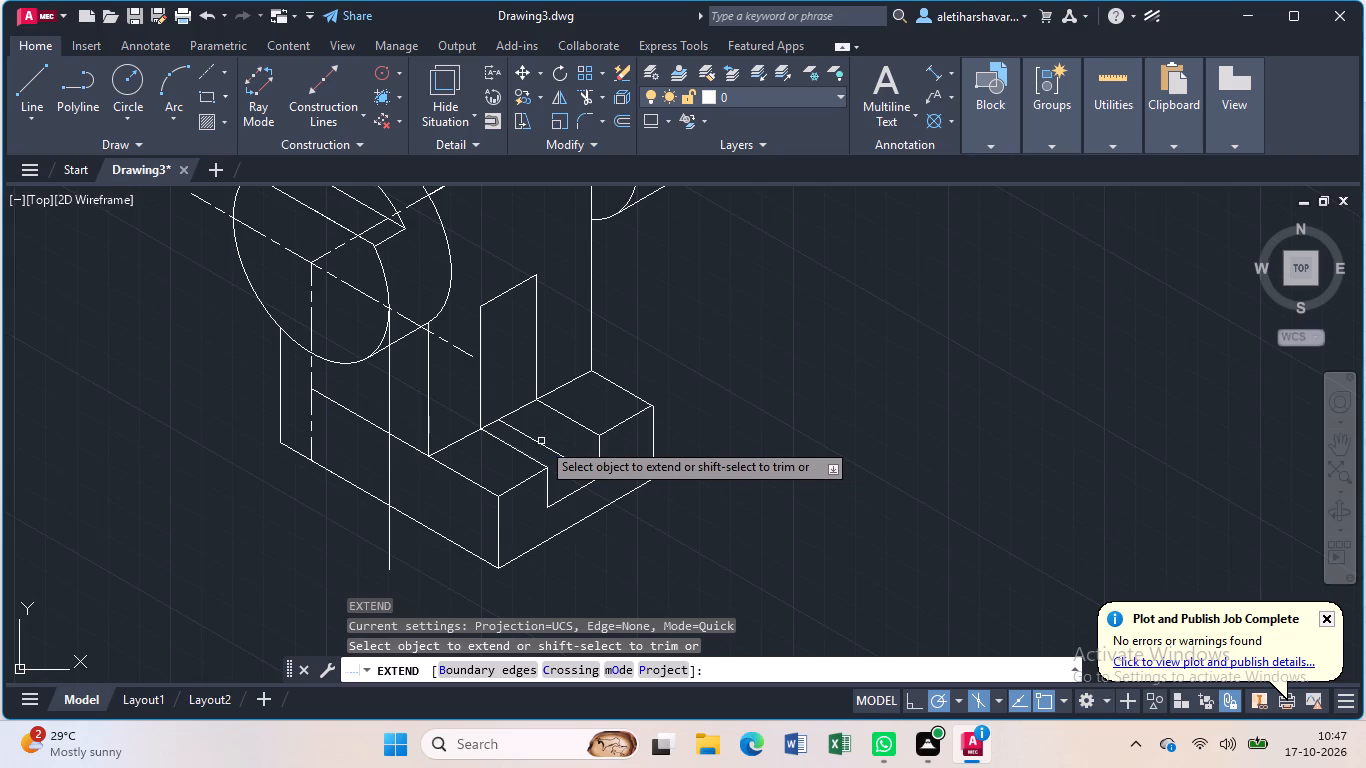
click(537, 439)
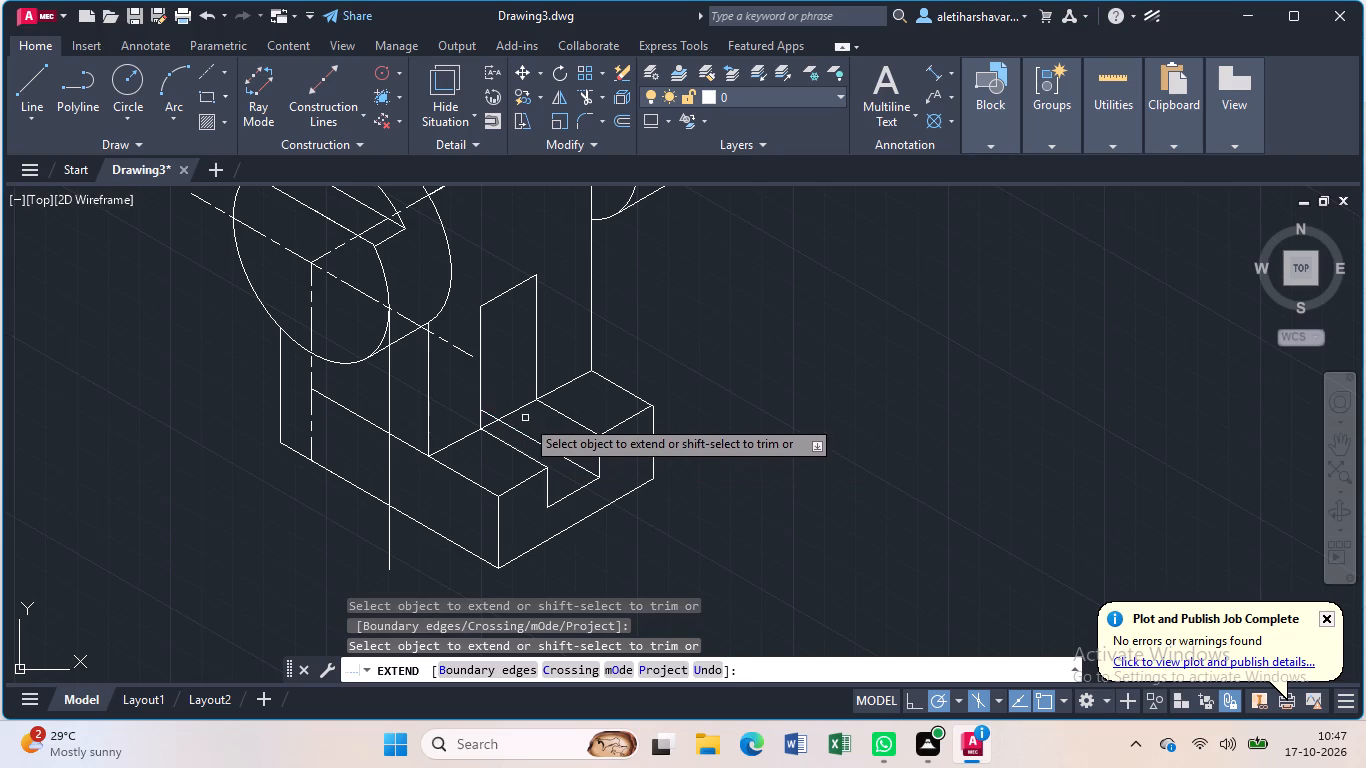
click(521, 409)
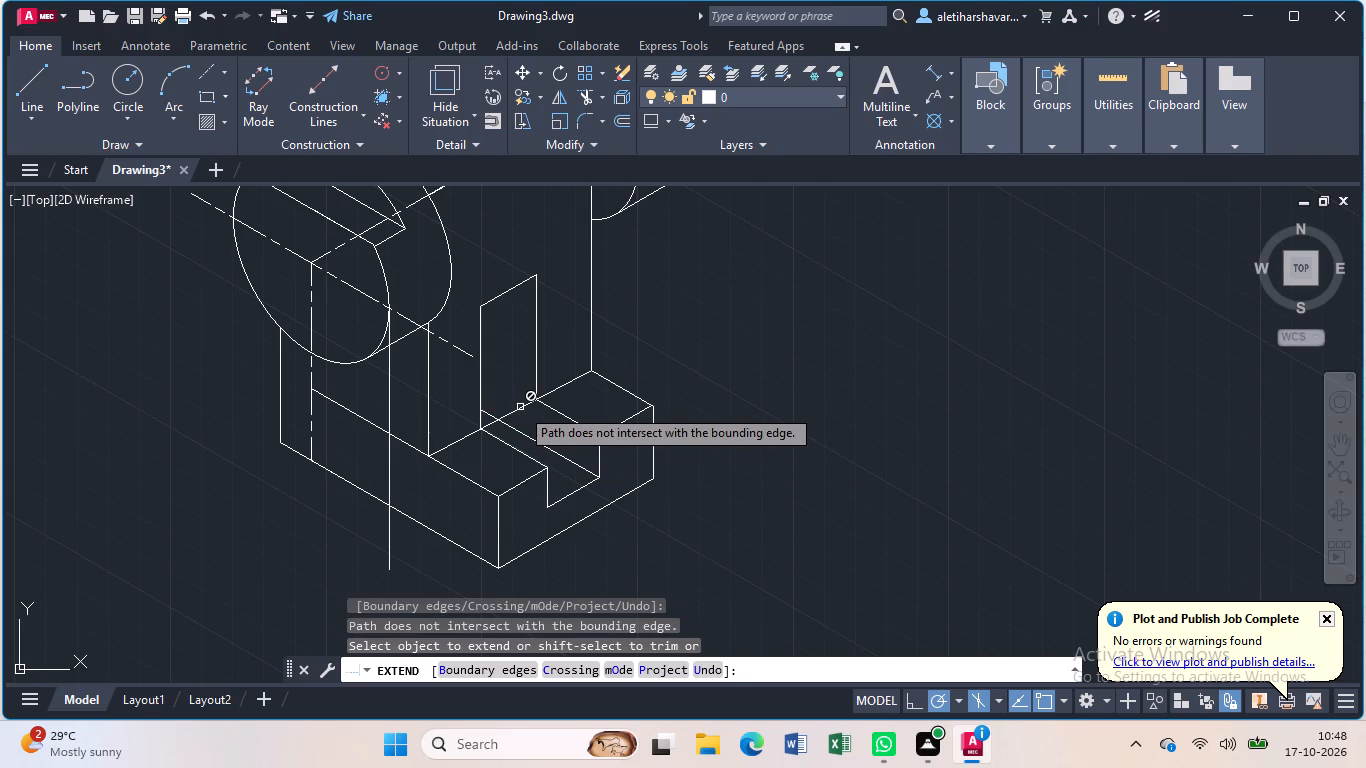
shift+click(520, 407)
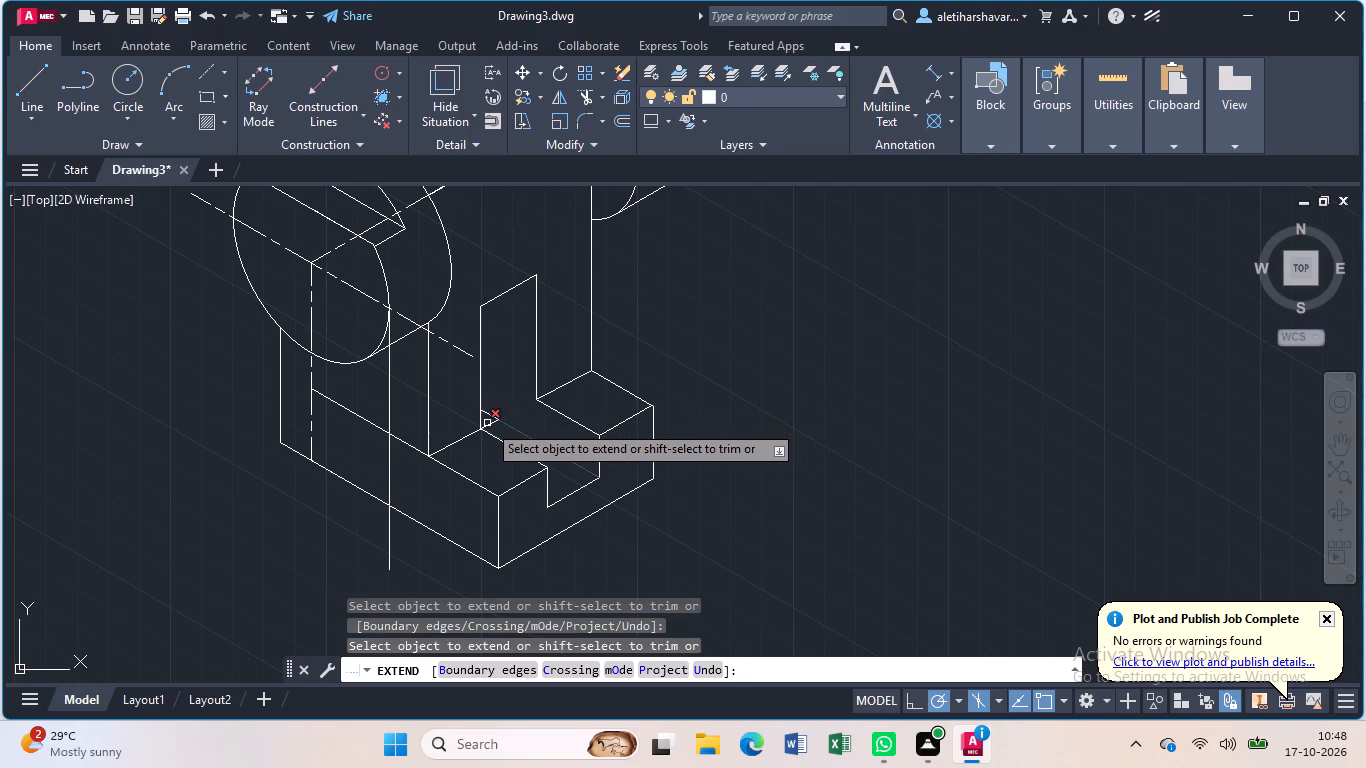
shift+click(487, 423)
key(Escape)
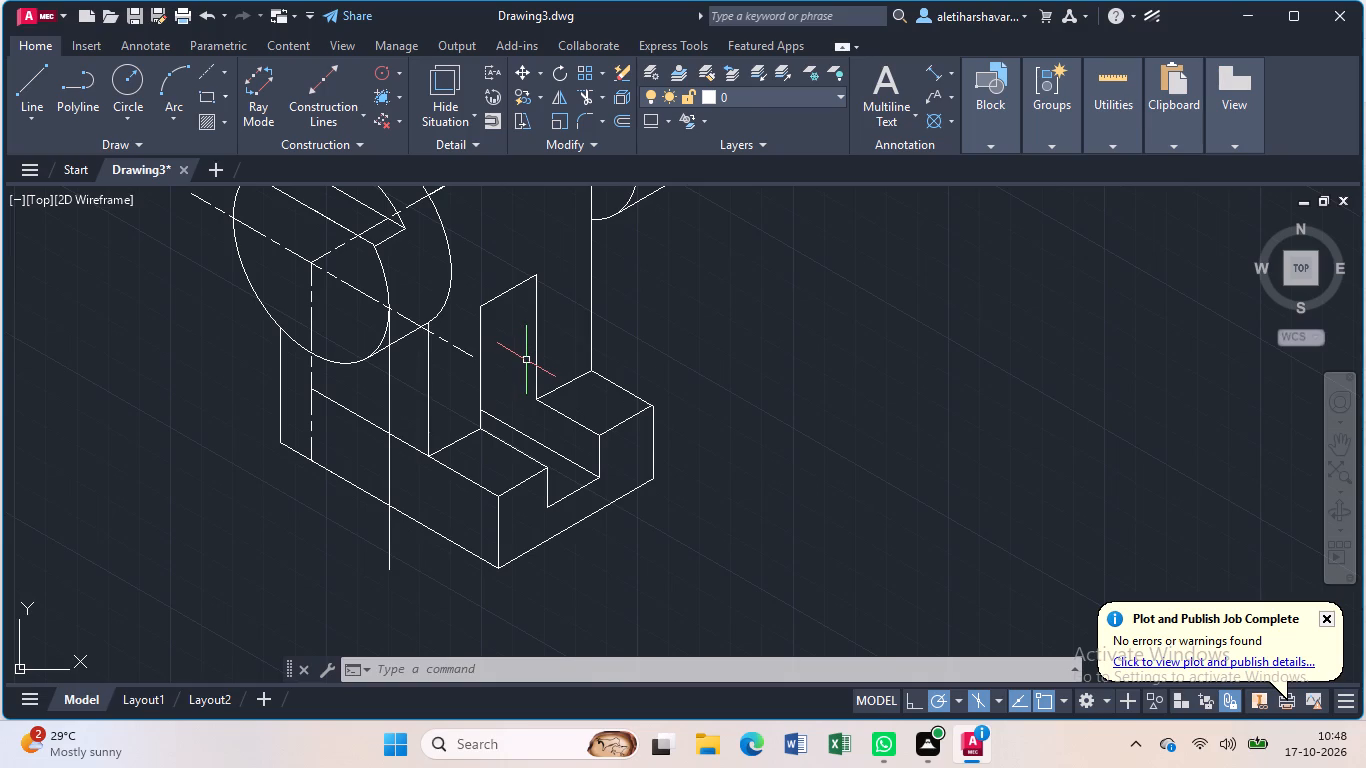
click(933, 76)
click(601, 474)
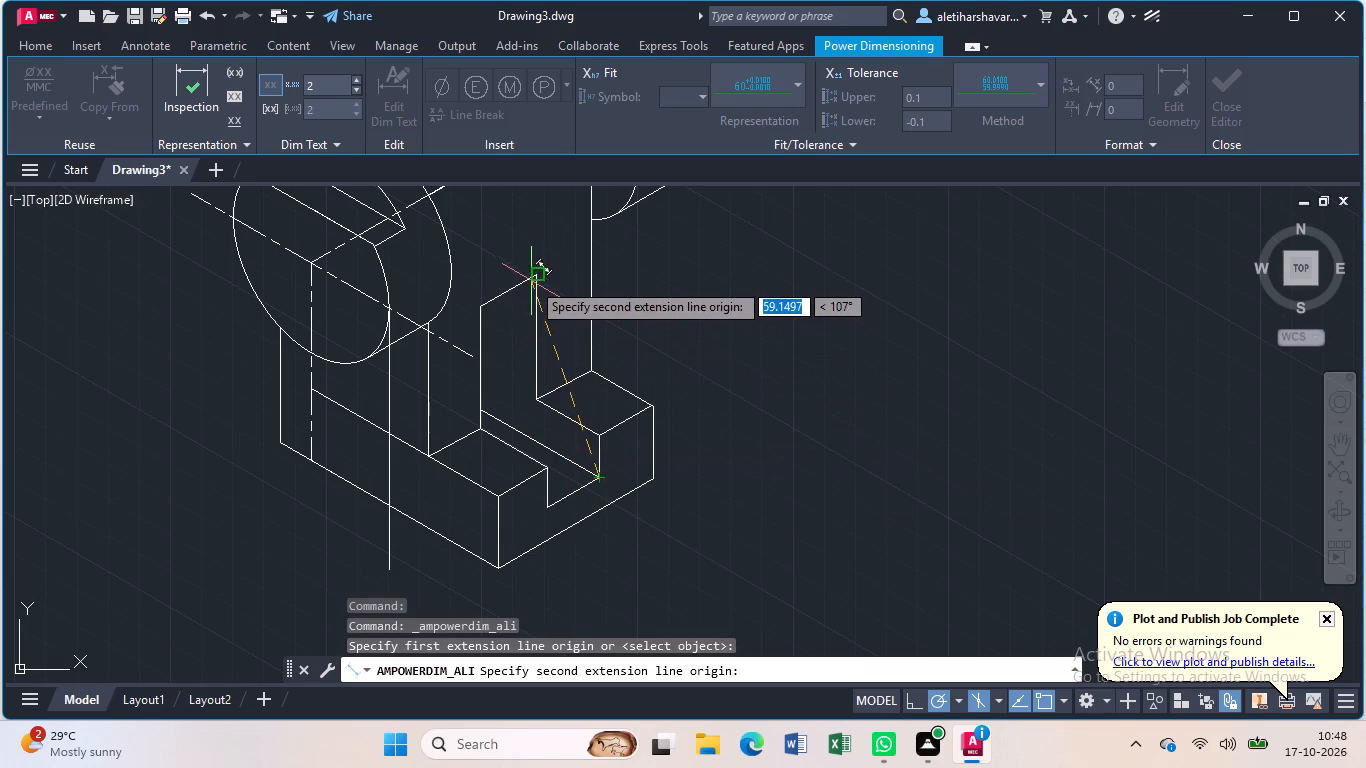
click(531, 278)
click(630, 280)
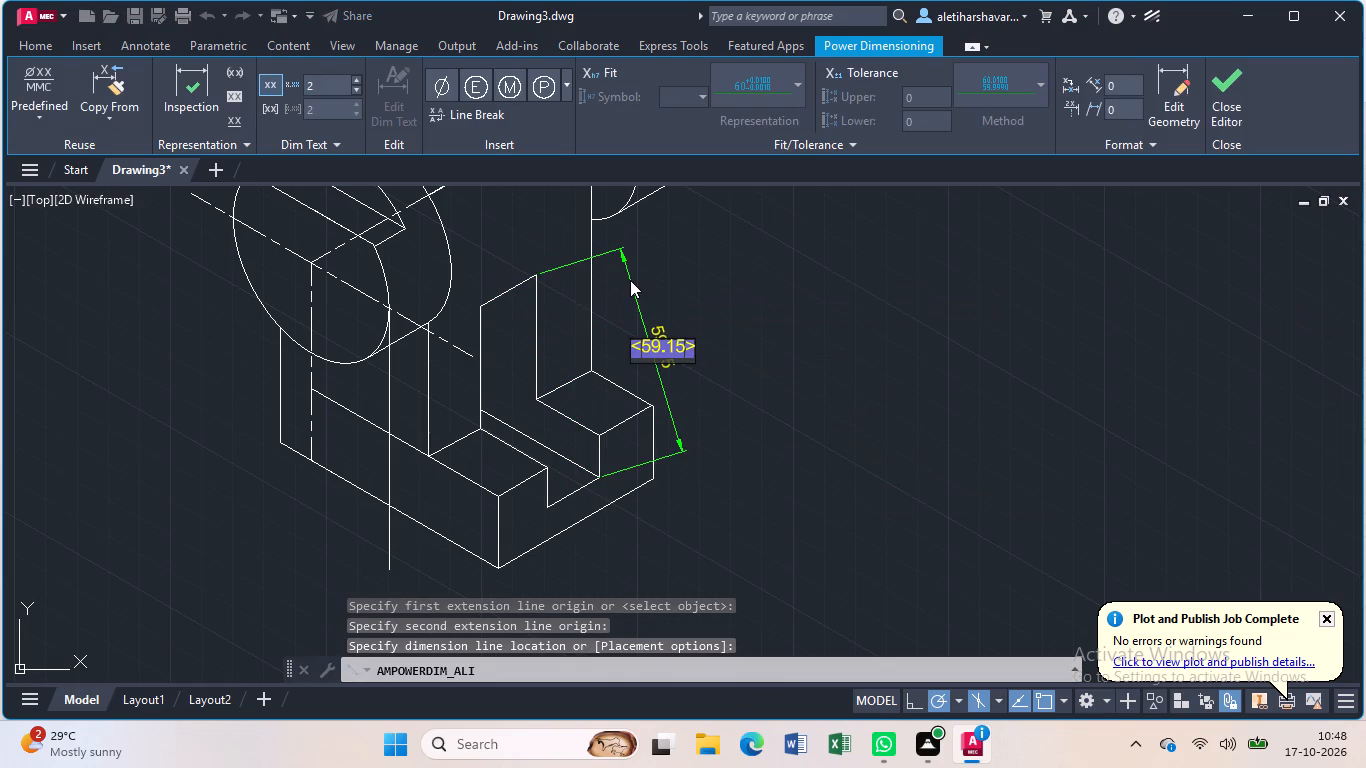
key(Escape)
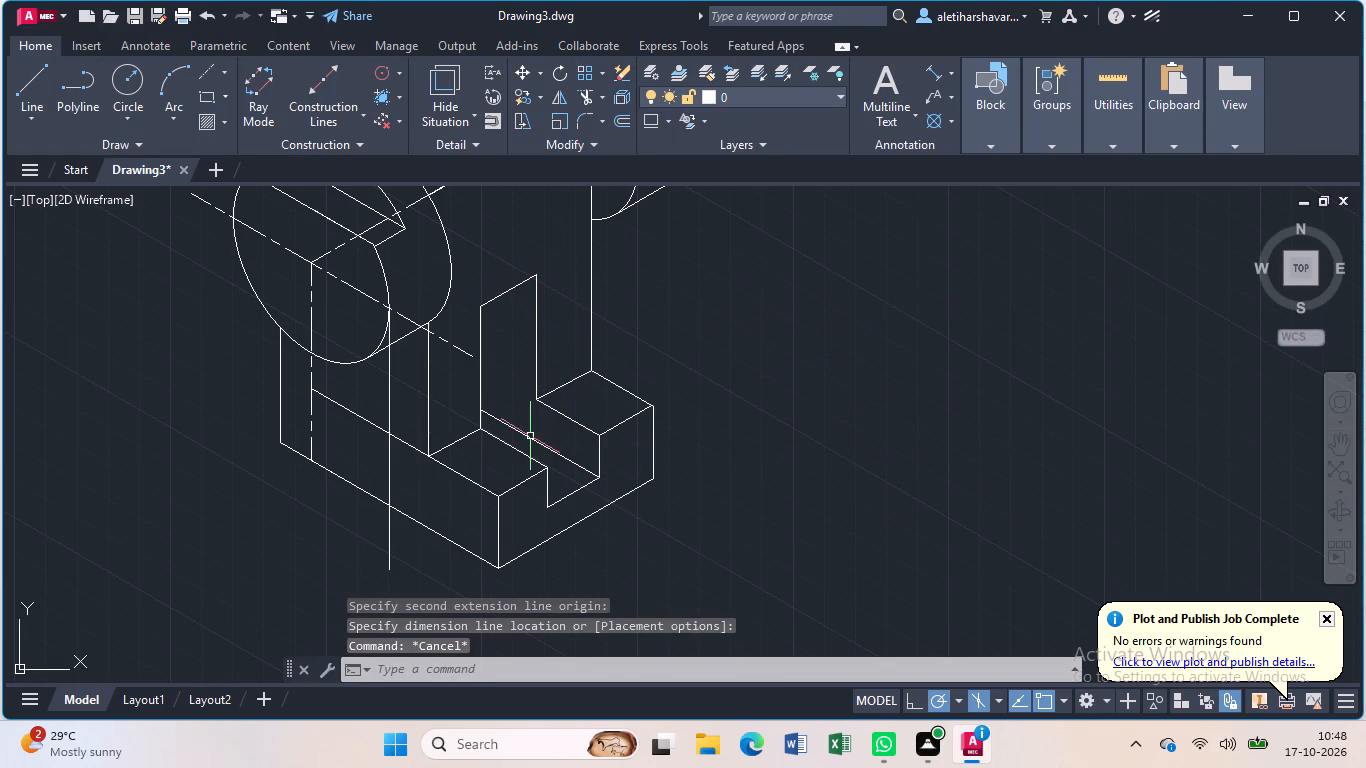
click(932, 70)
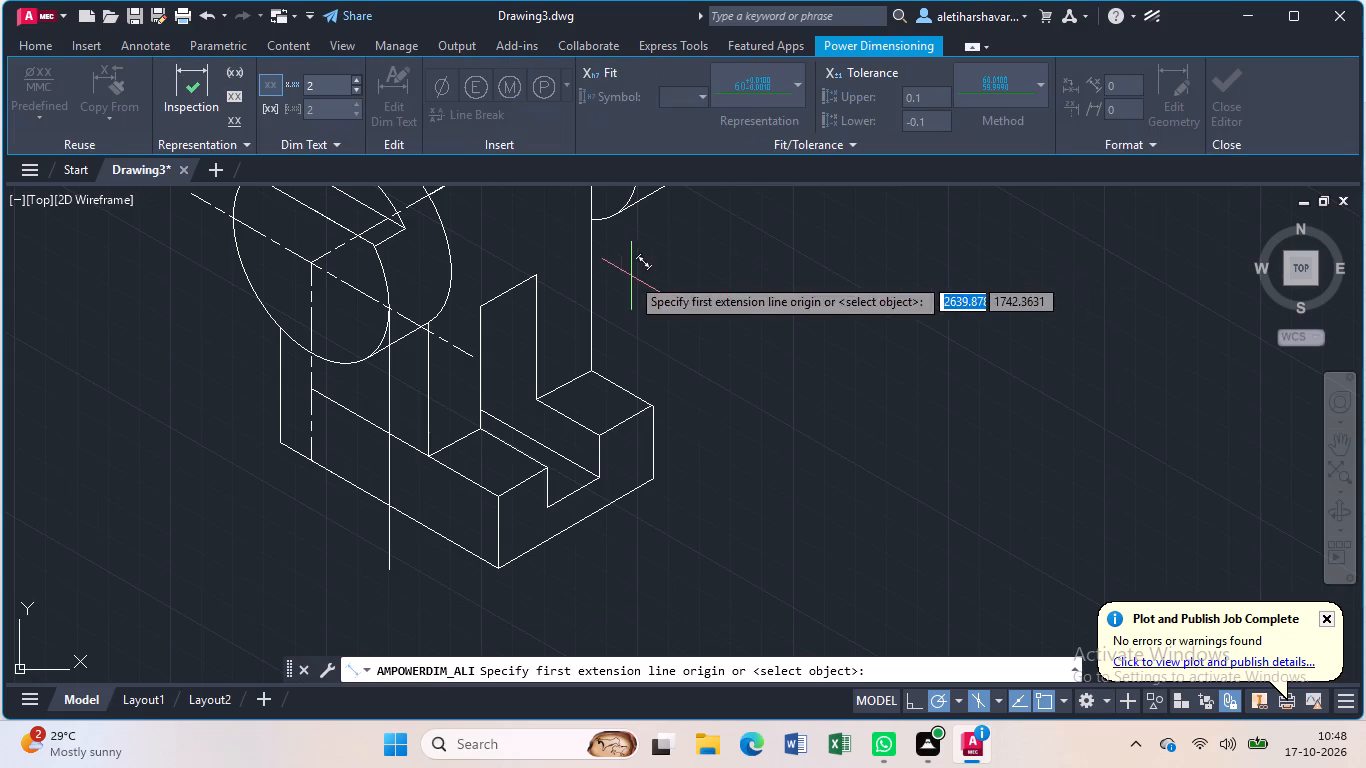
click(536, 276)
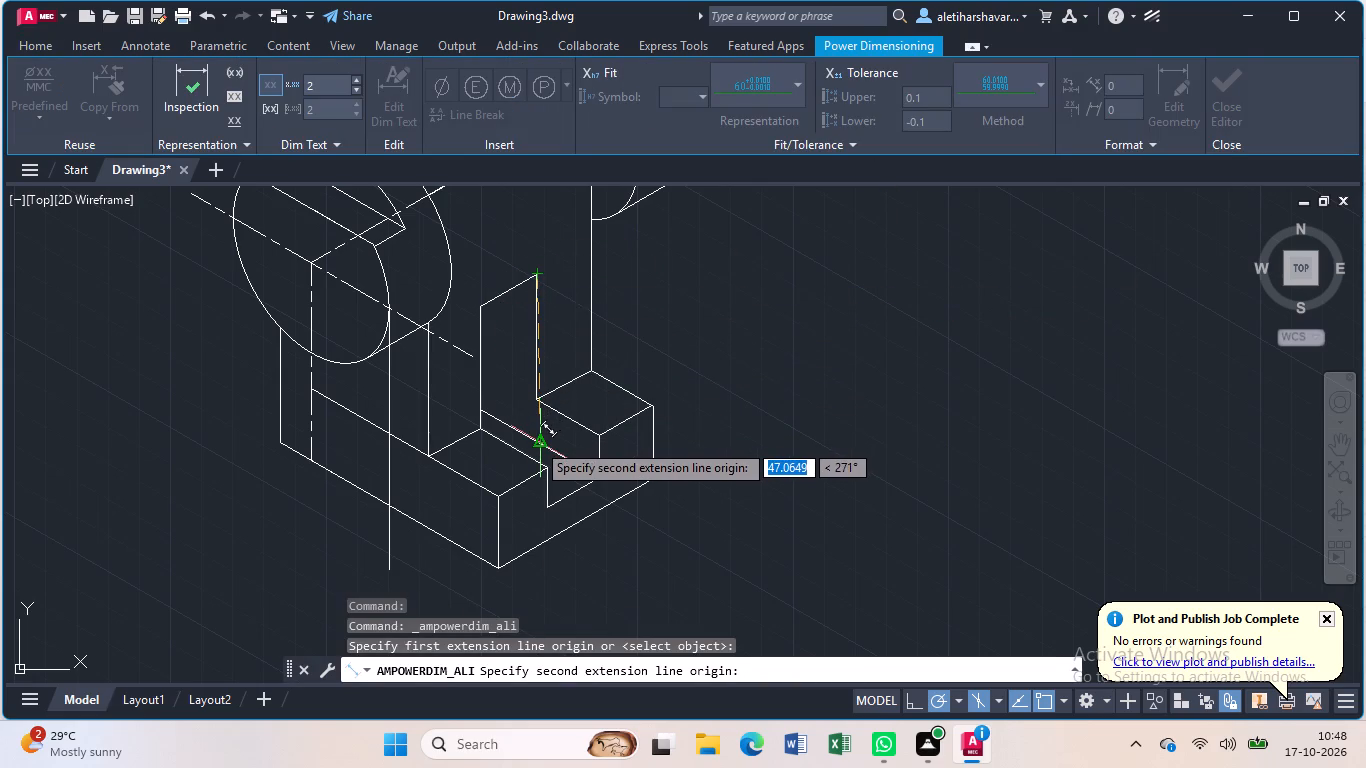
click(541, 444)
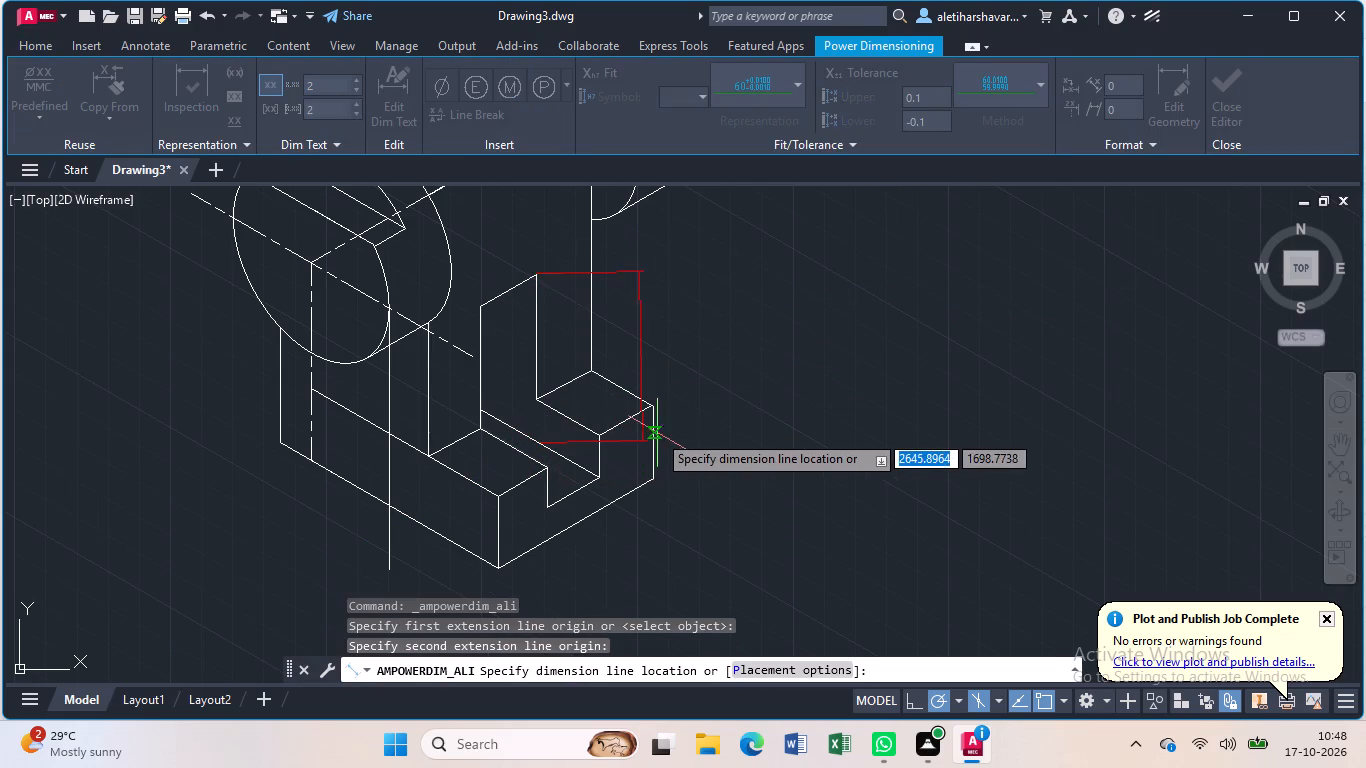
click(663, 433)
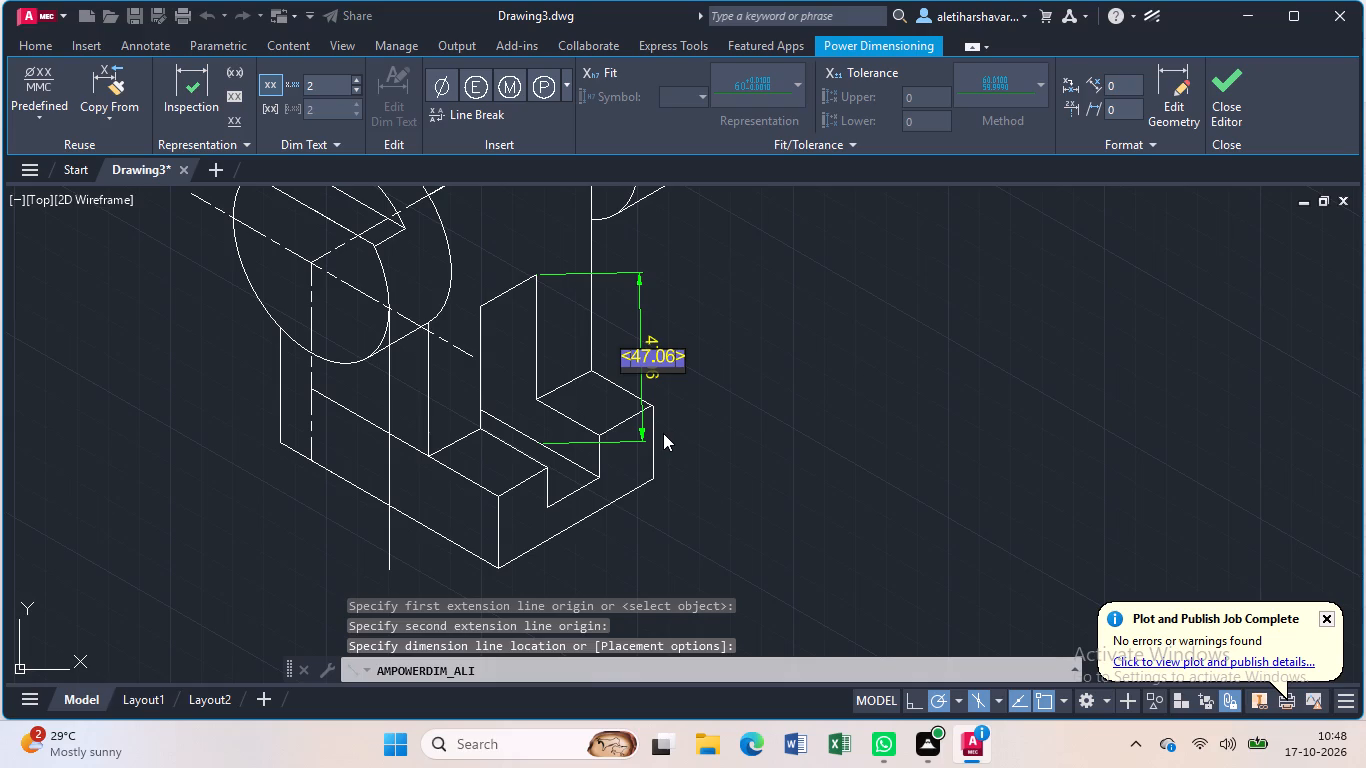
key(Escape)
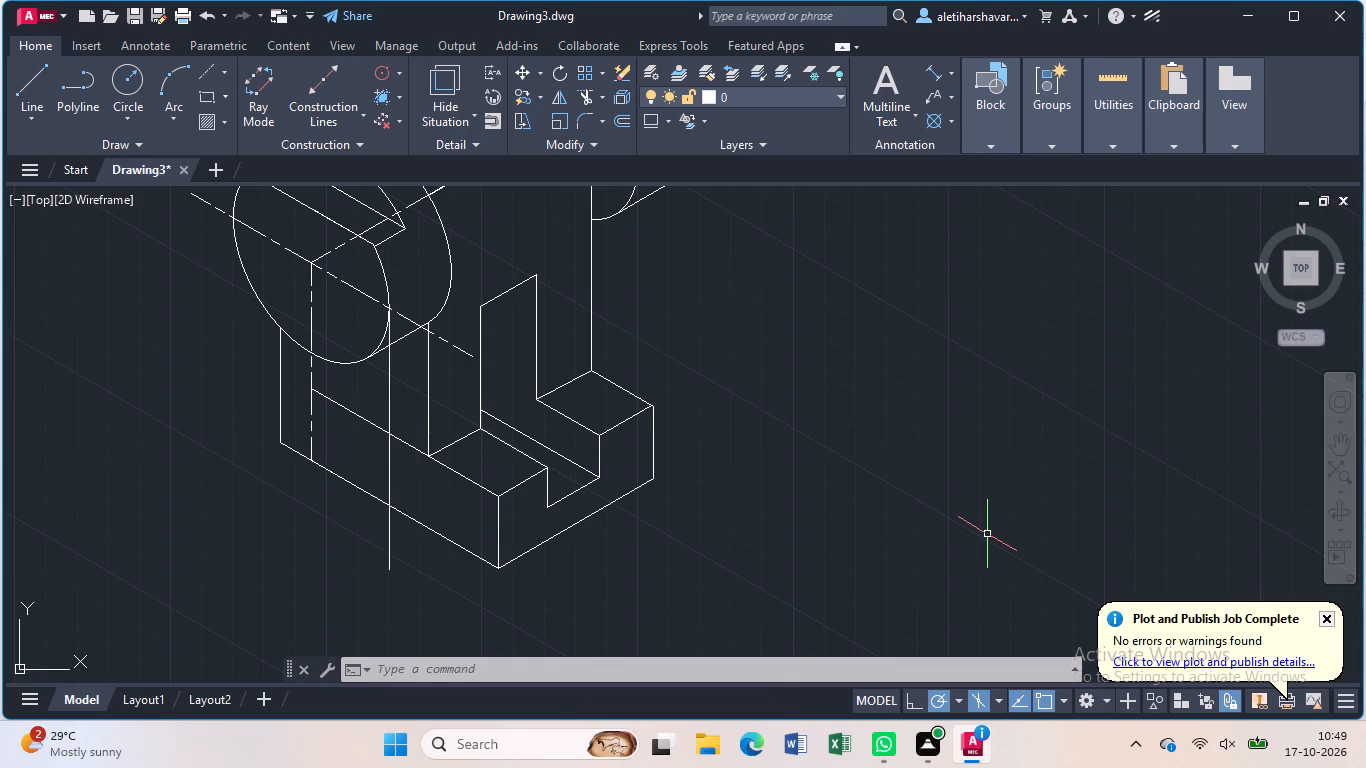
Add an aligned dimension for the width of the web slot along its sloping top edge.
scroll(969, 539, down, 1)
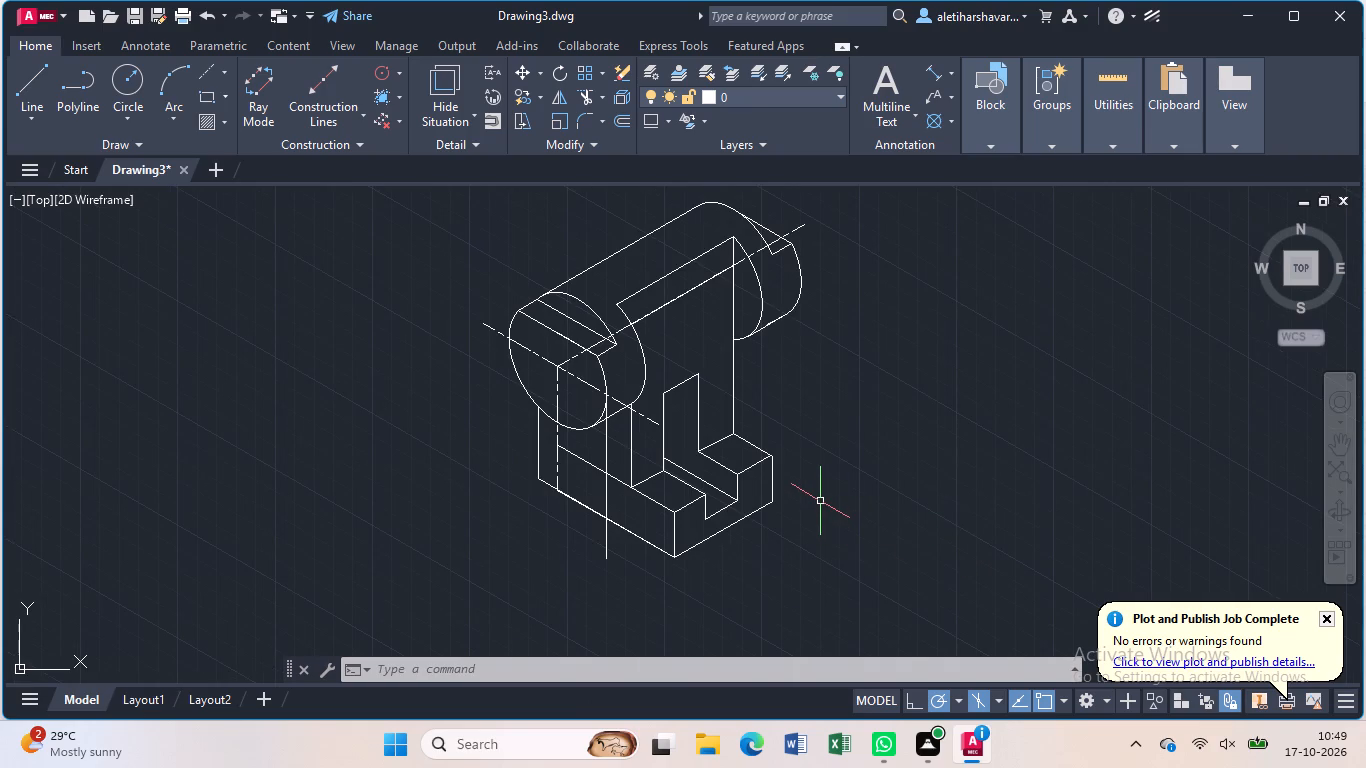
key(Escape)
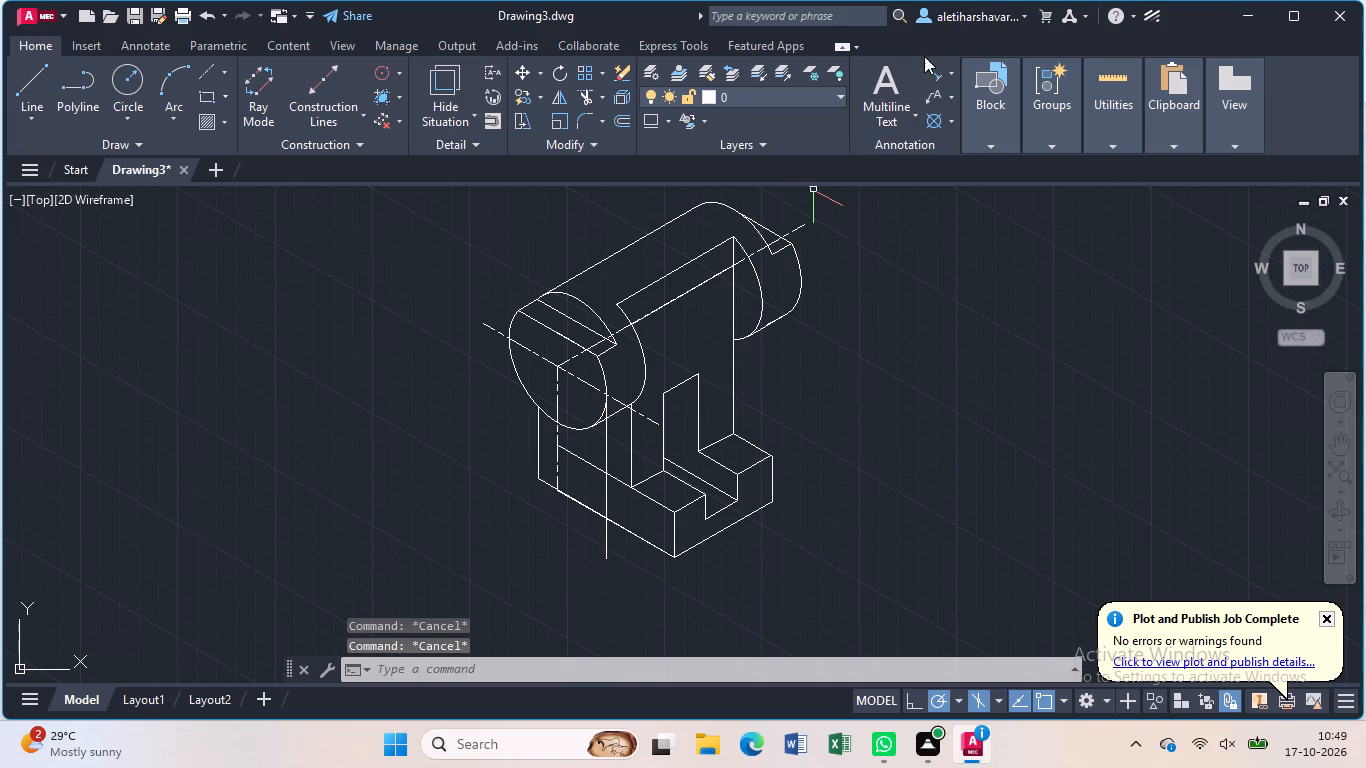
click(931, 67)
scroll(730, 406, up, 2)
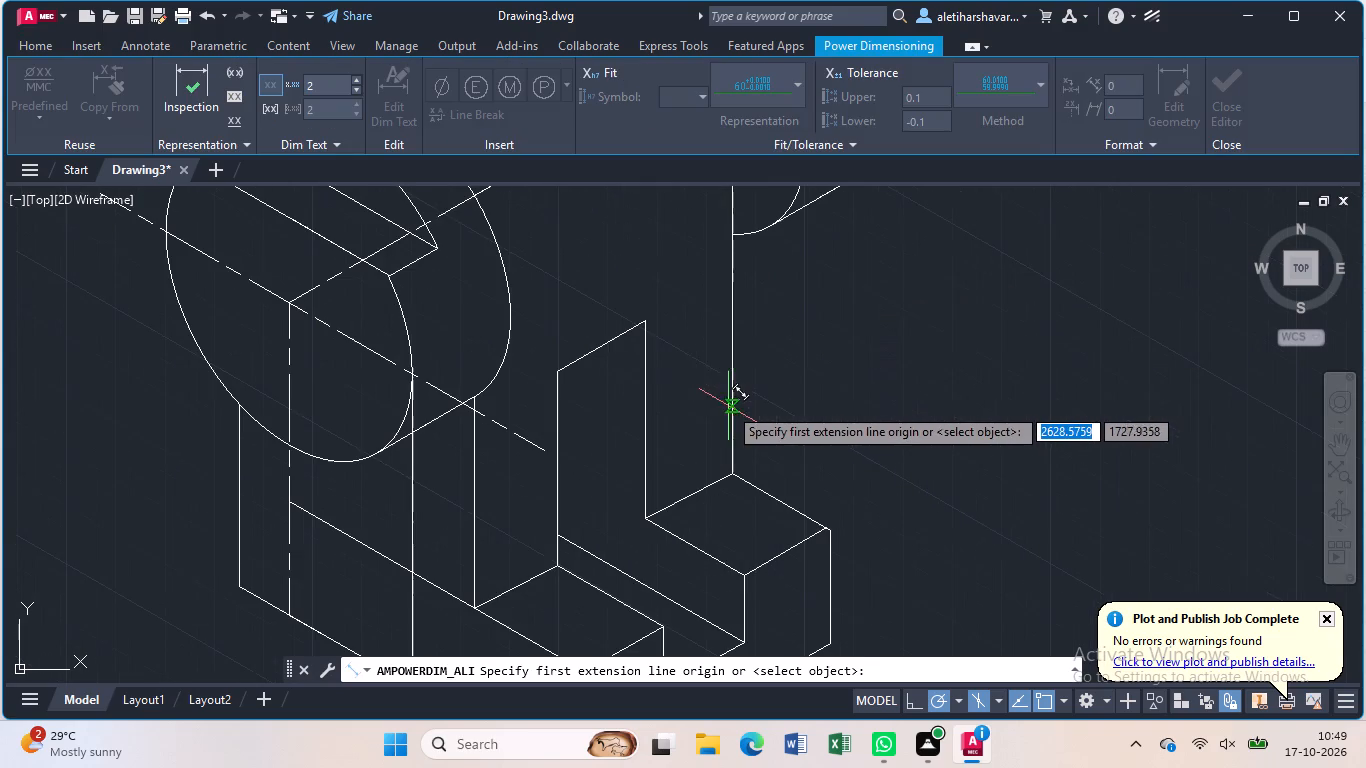
click(557, 380)
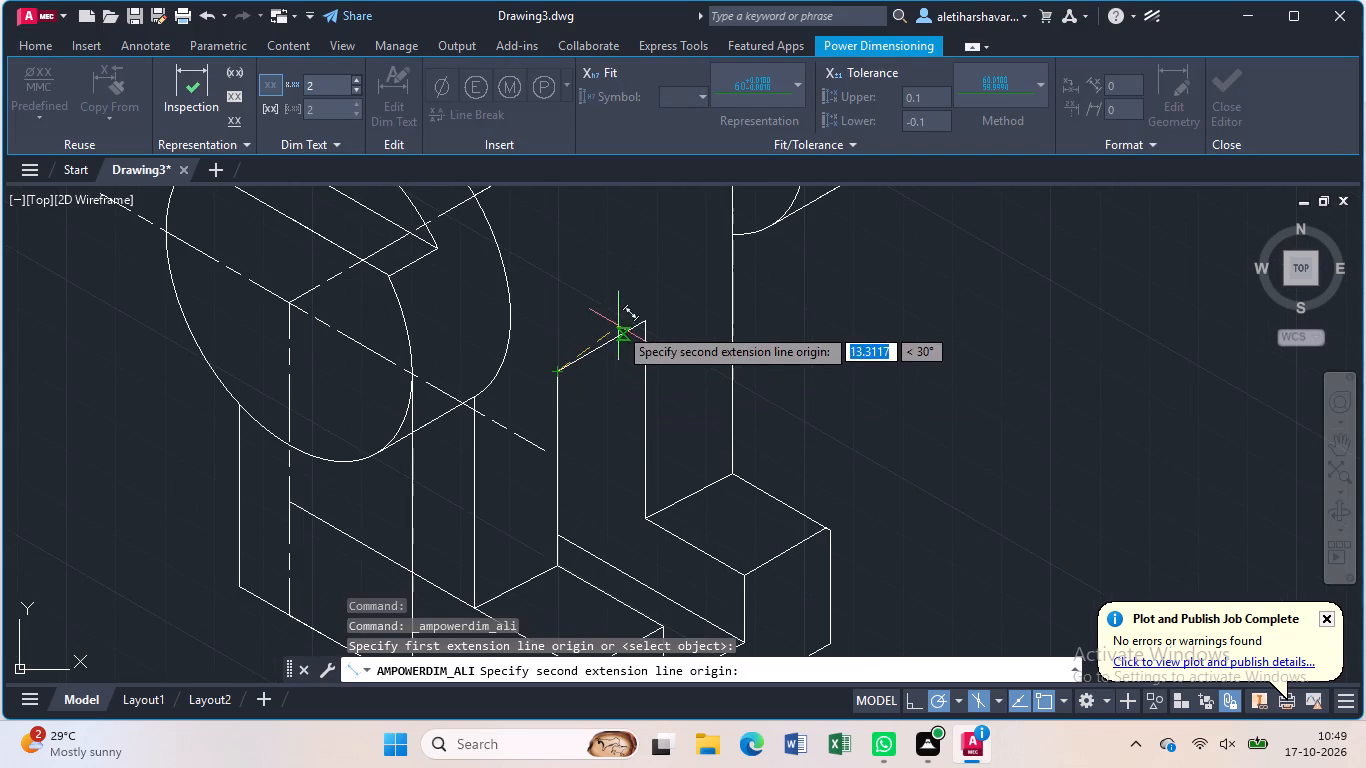
click(646, 318)
click(638, 300)
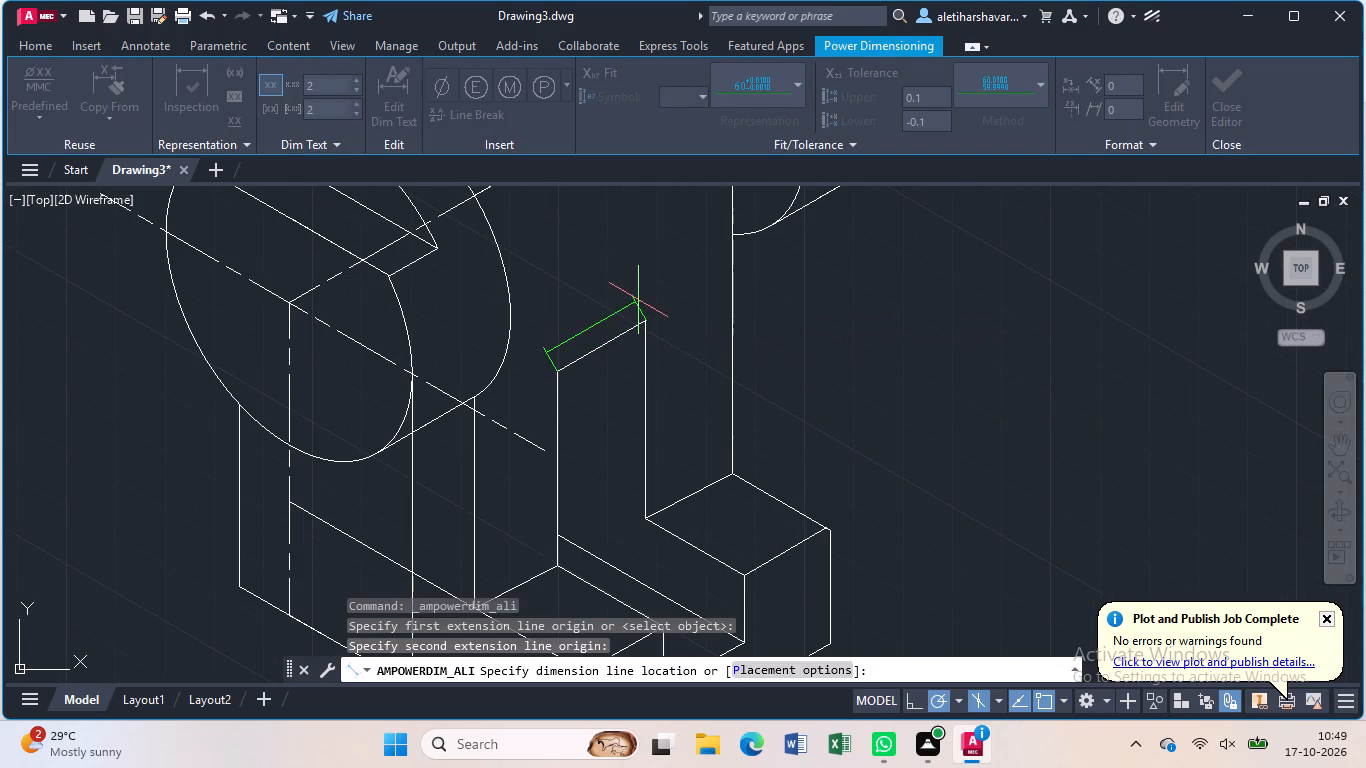
key(Return)
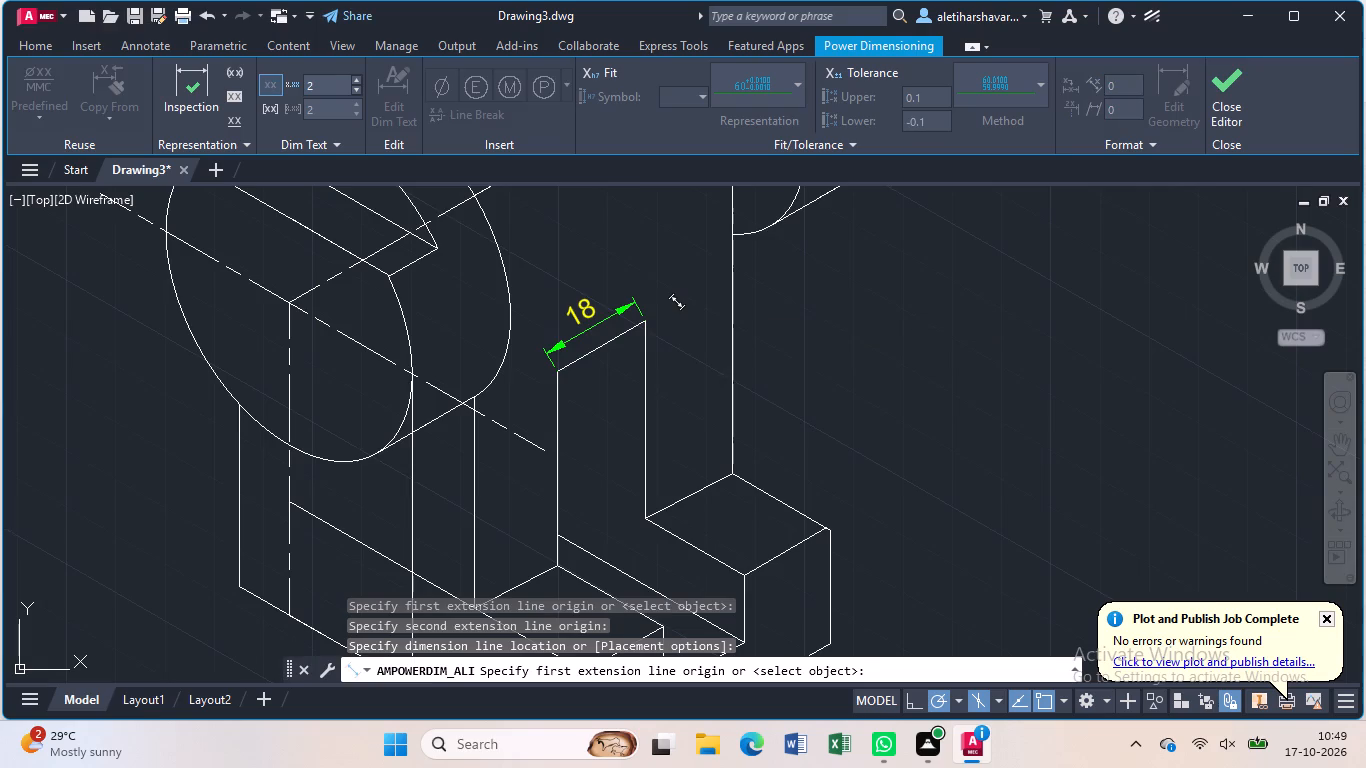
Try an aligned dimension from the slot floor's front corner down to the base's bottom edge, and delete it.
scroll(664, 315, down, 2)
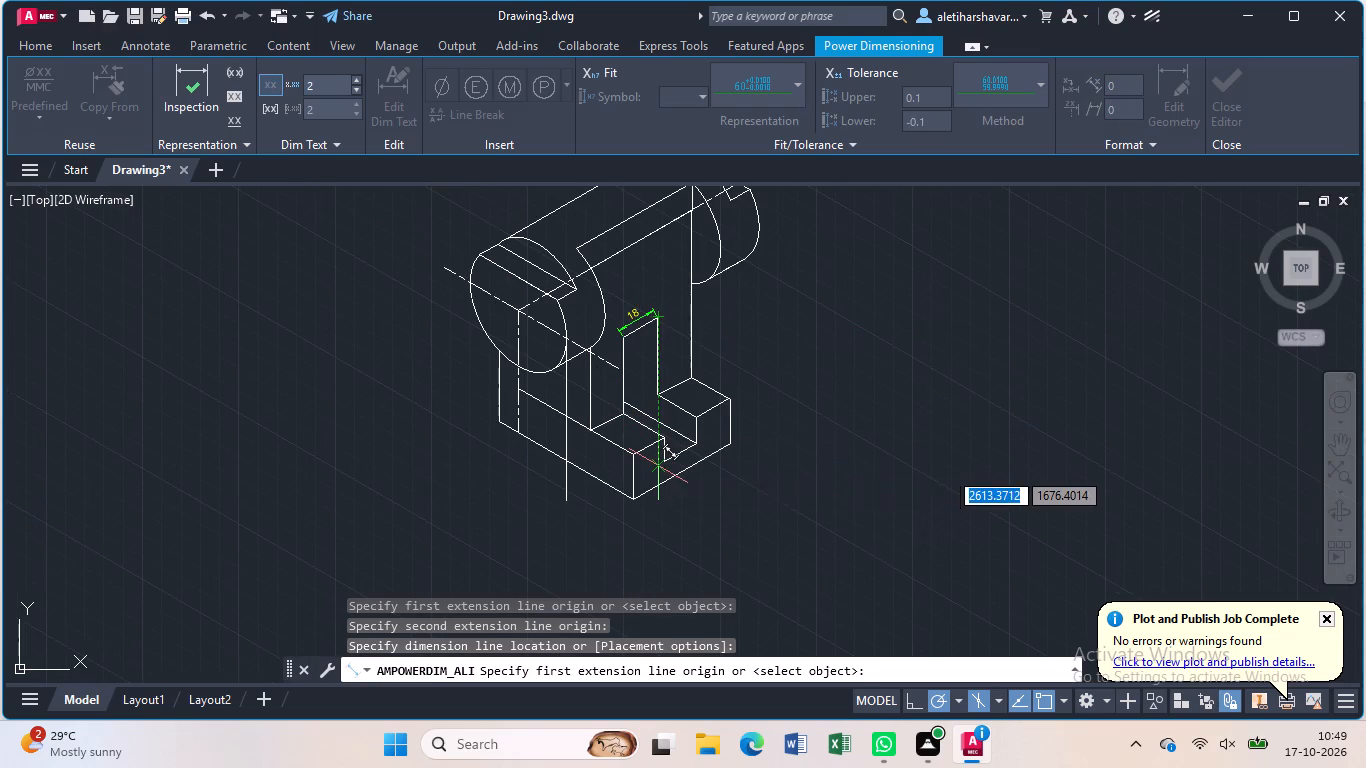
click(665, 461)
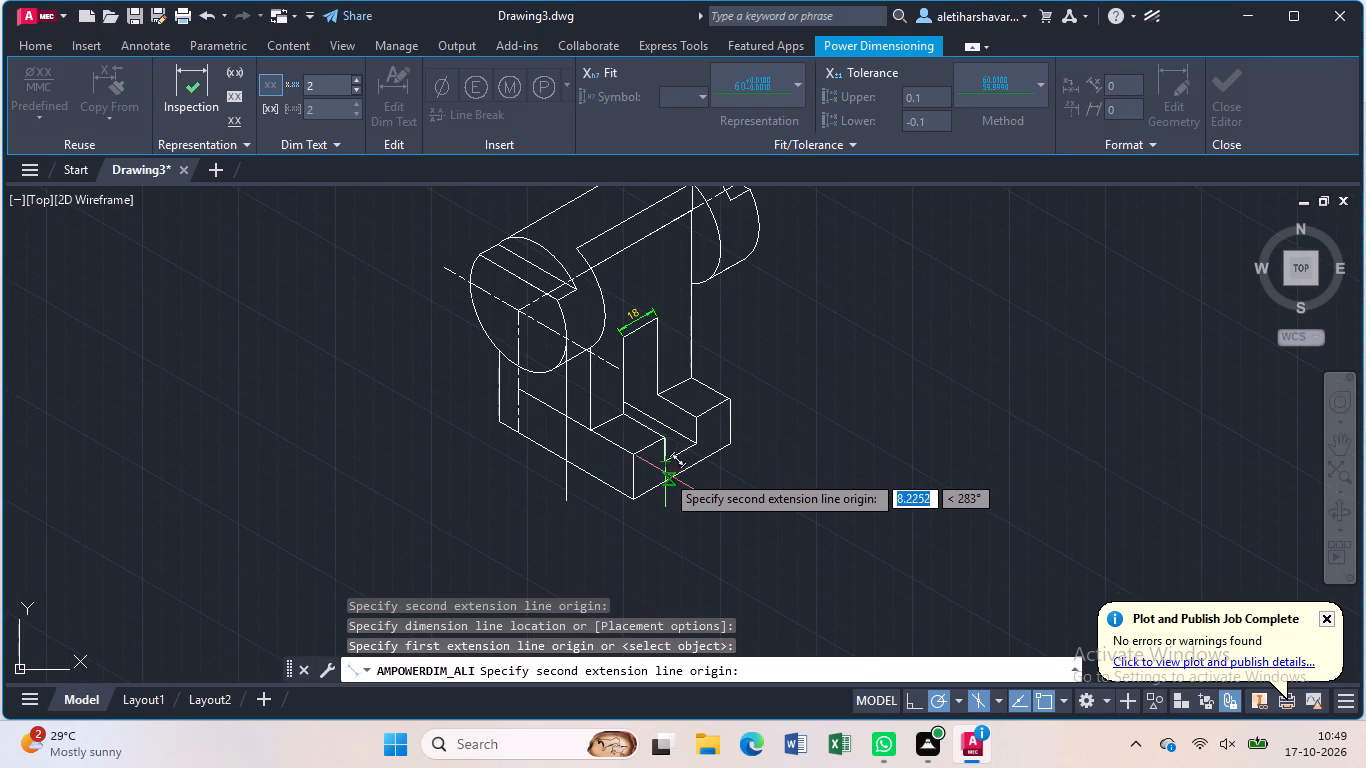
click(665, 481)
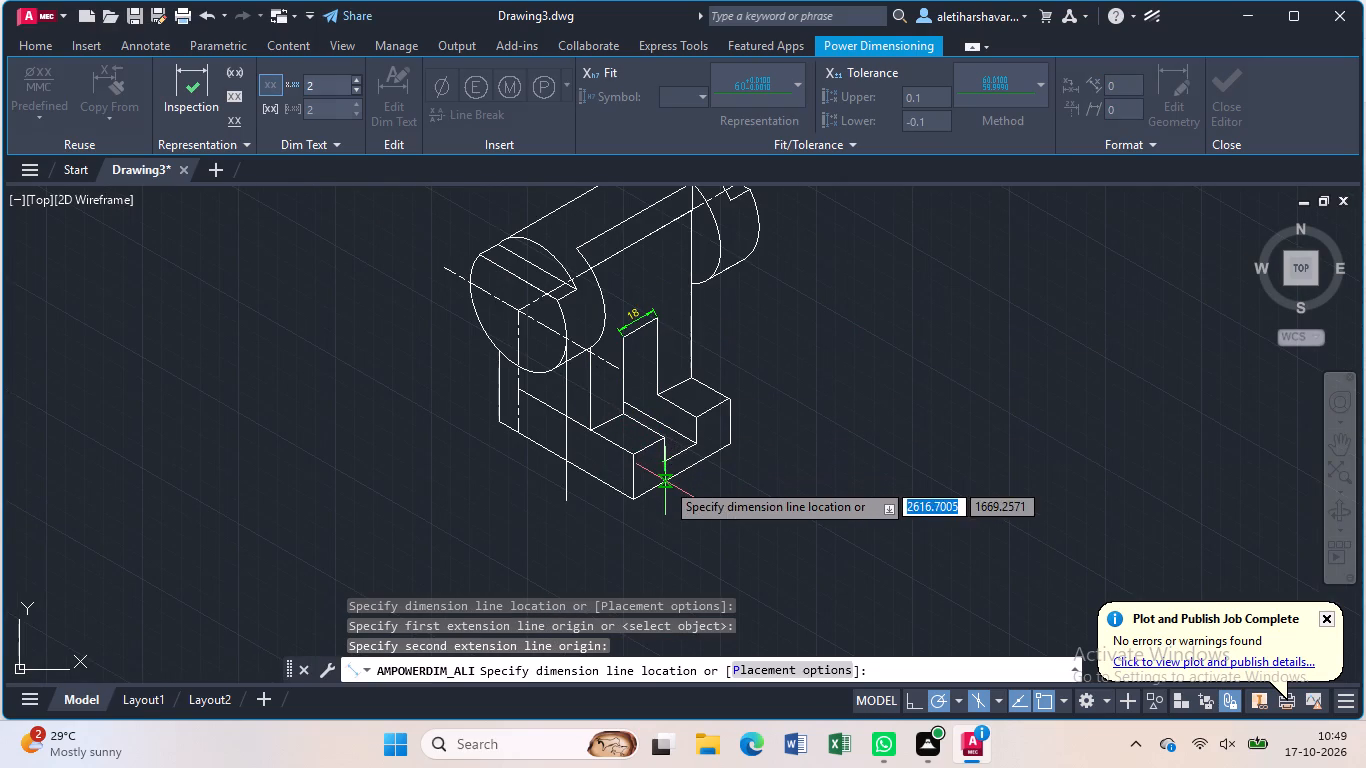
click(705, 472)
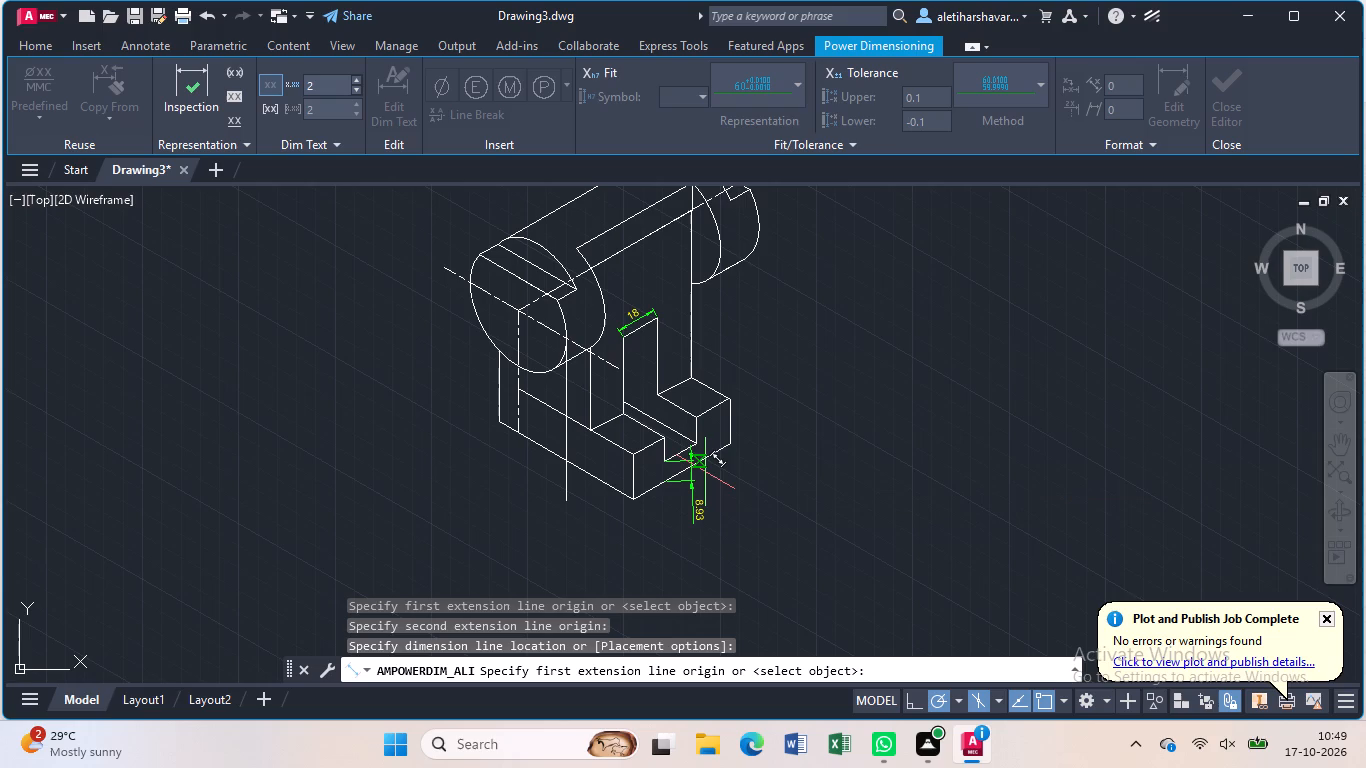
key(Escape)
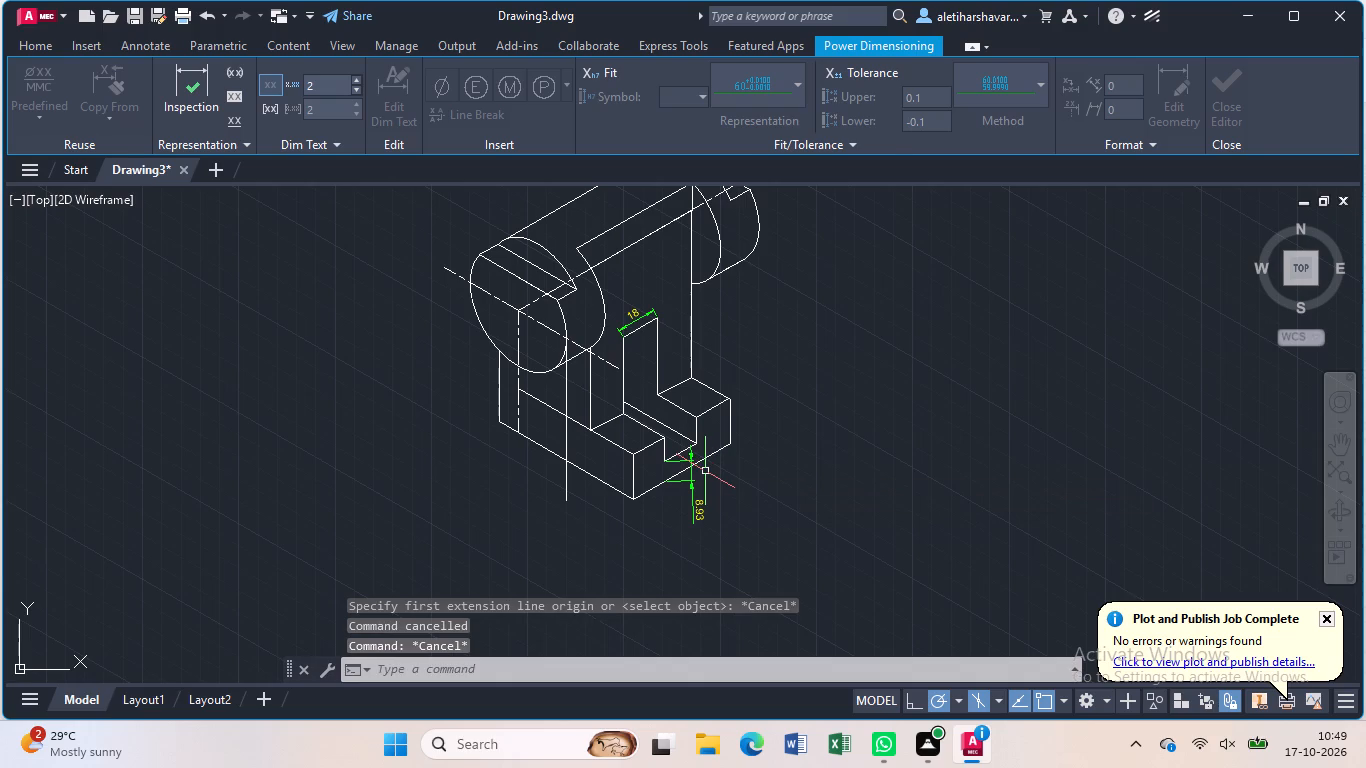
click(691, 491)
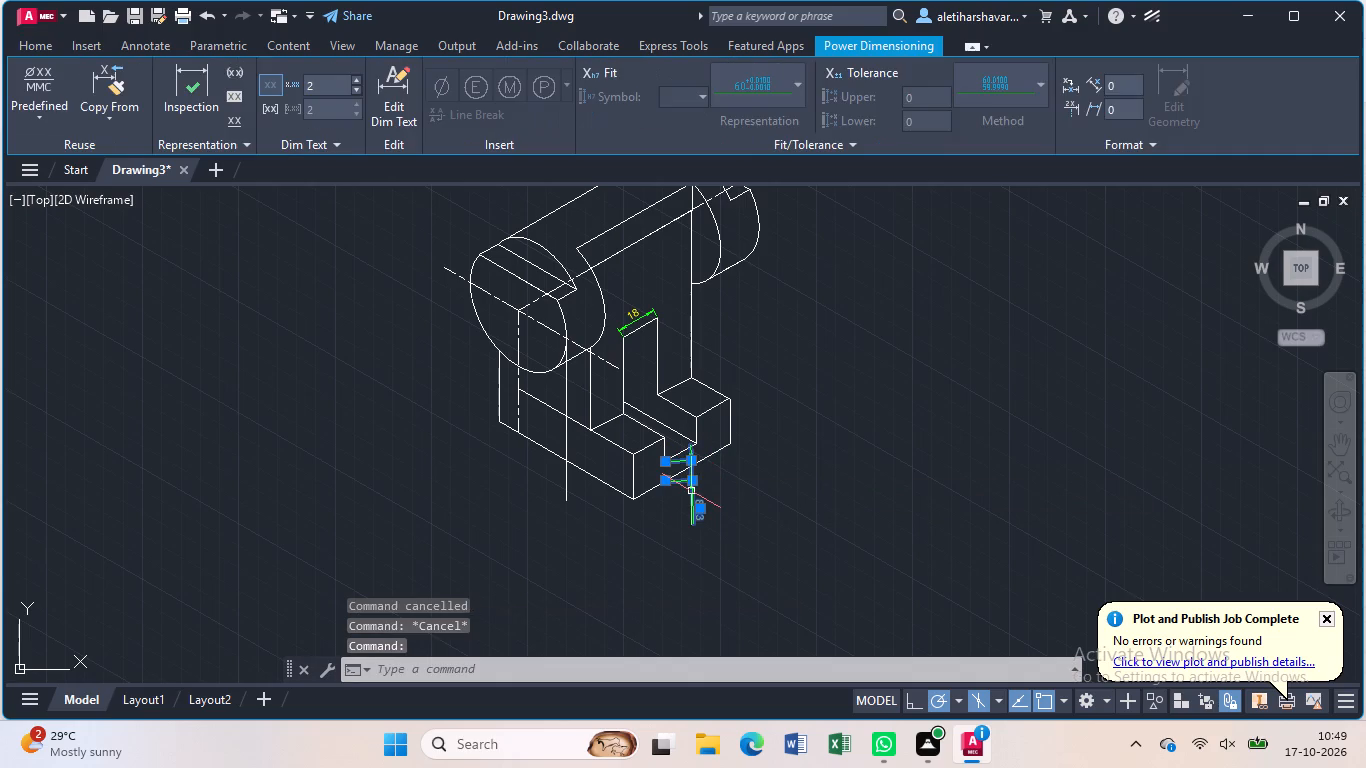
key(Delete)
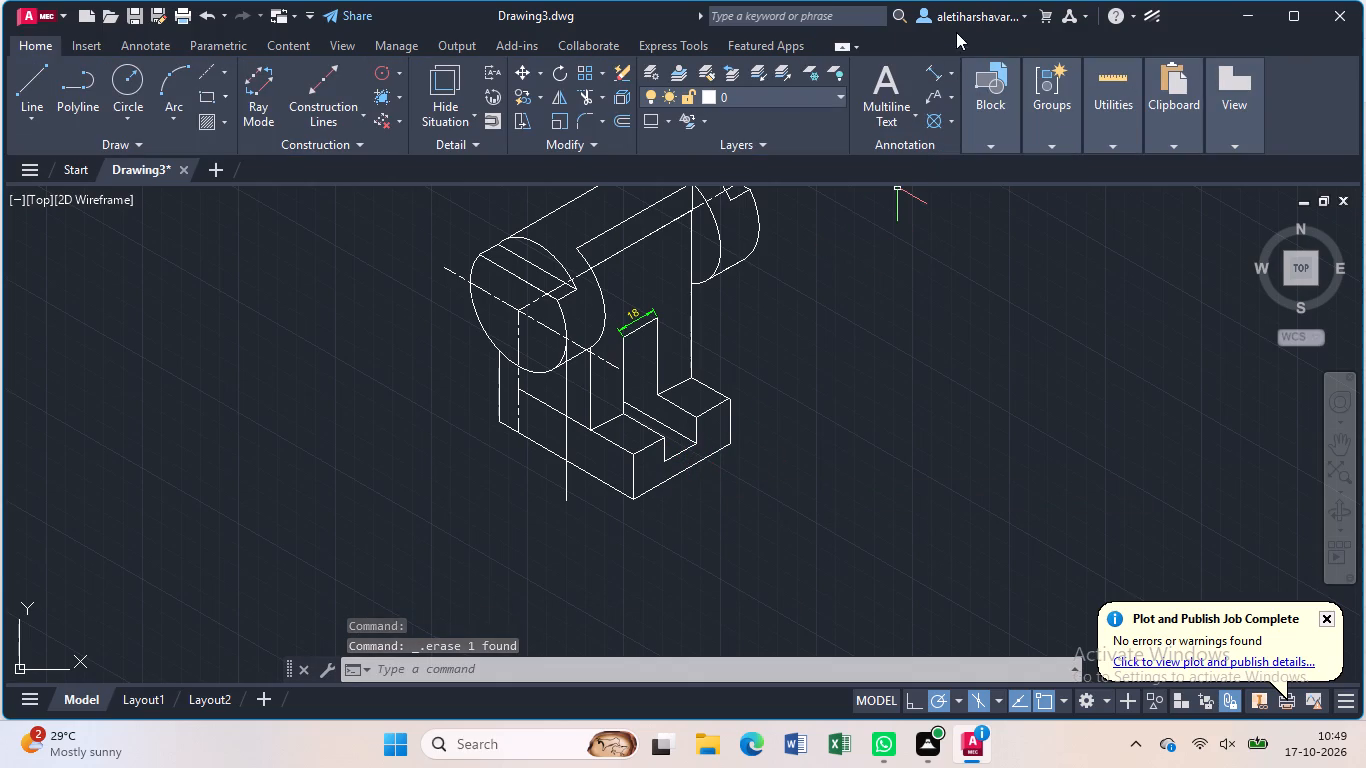
Dimension the thickness below the slot floor's front corner to the base's bottom edge, overriding the dimension text with 9.
click(938, 76)
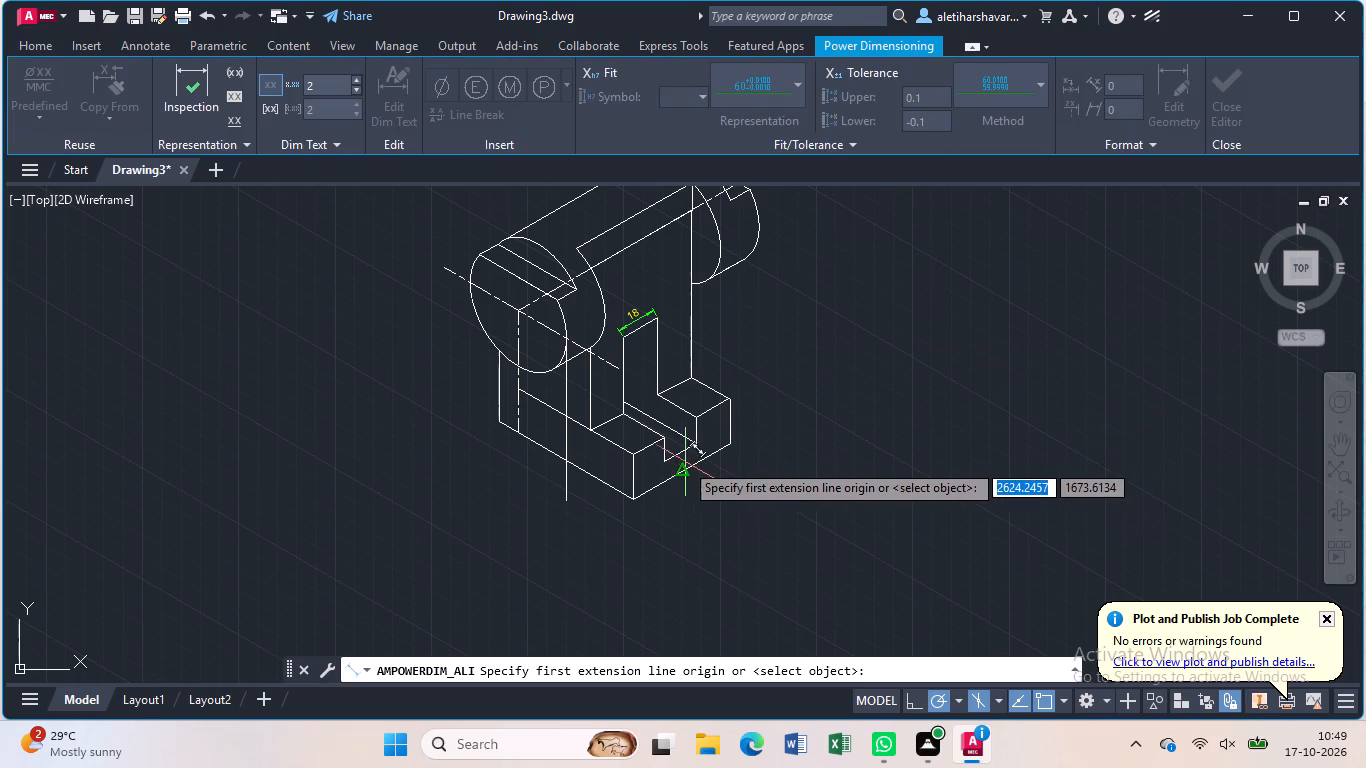
click(667, 464)
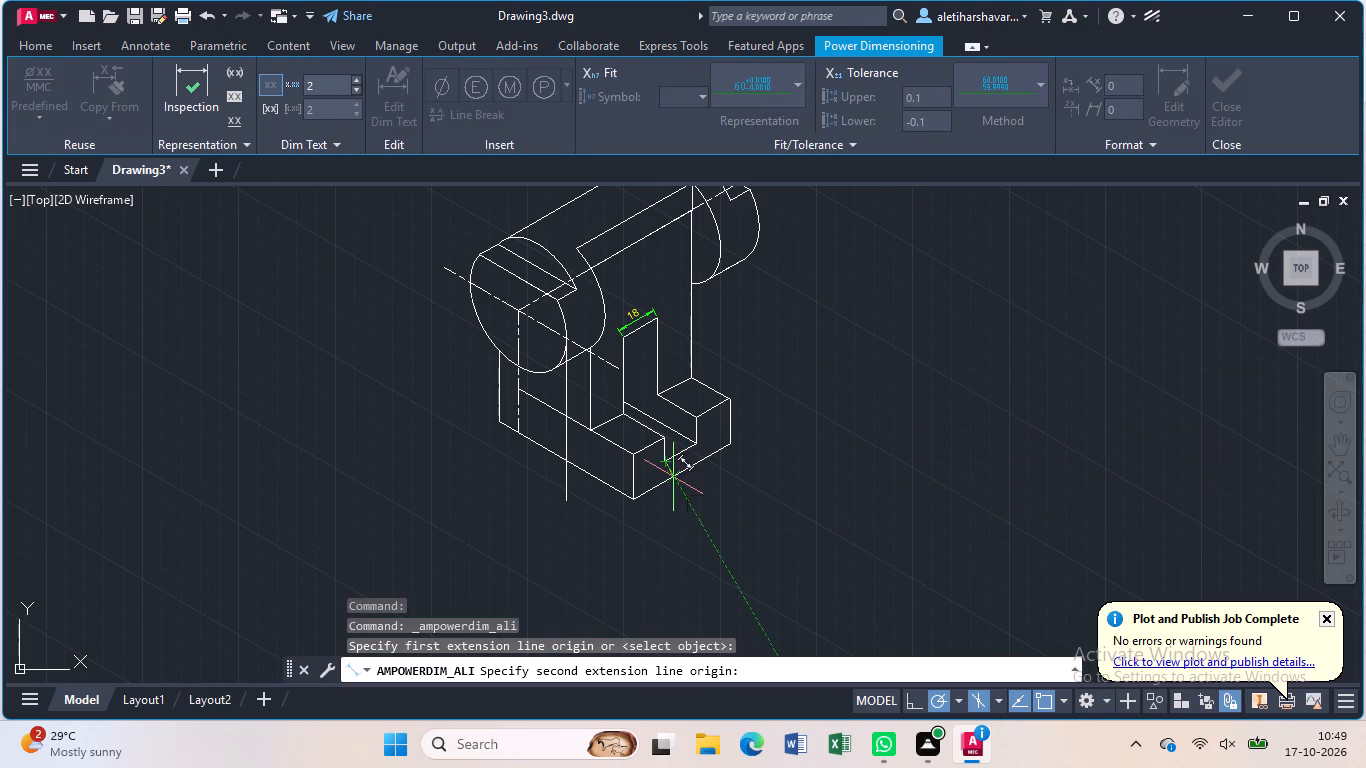
click(667, 487)
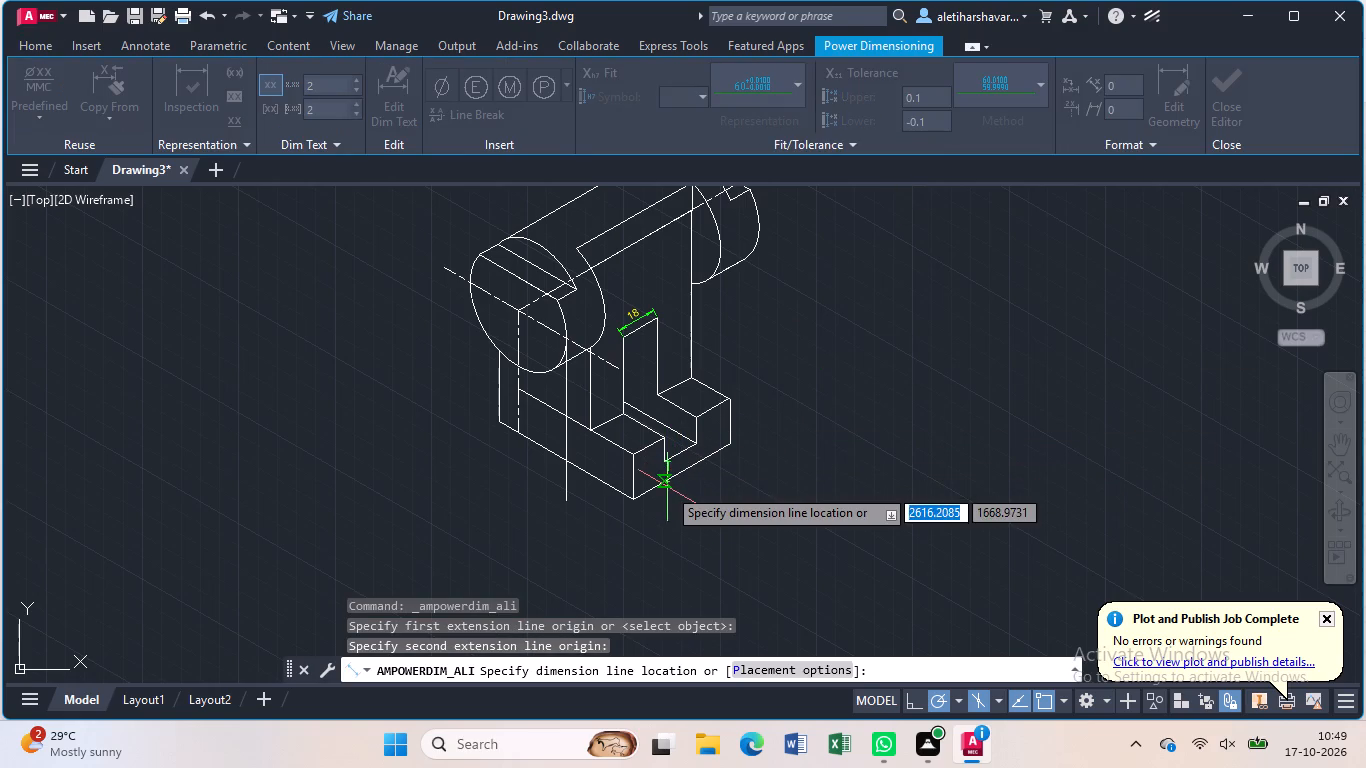
click(687, 487)
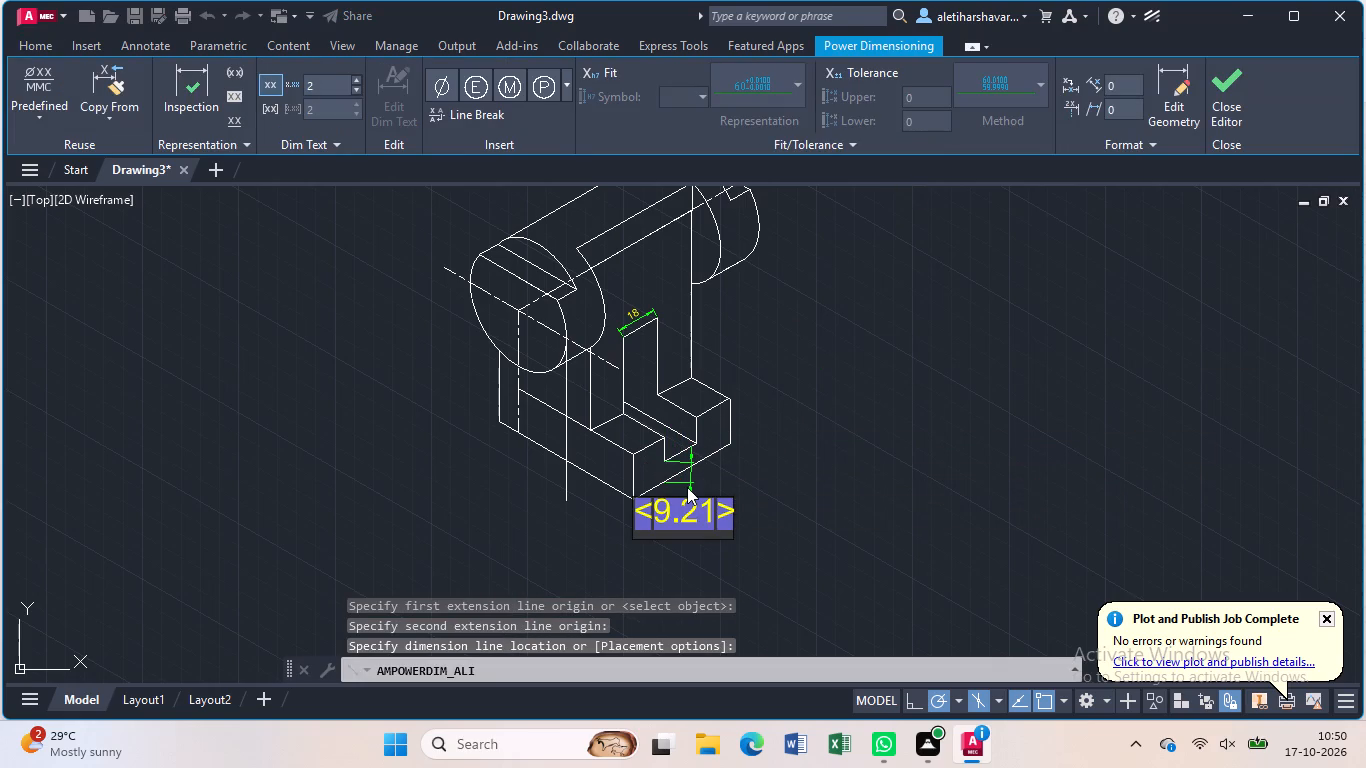
key(BackSpace)
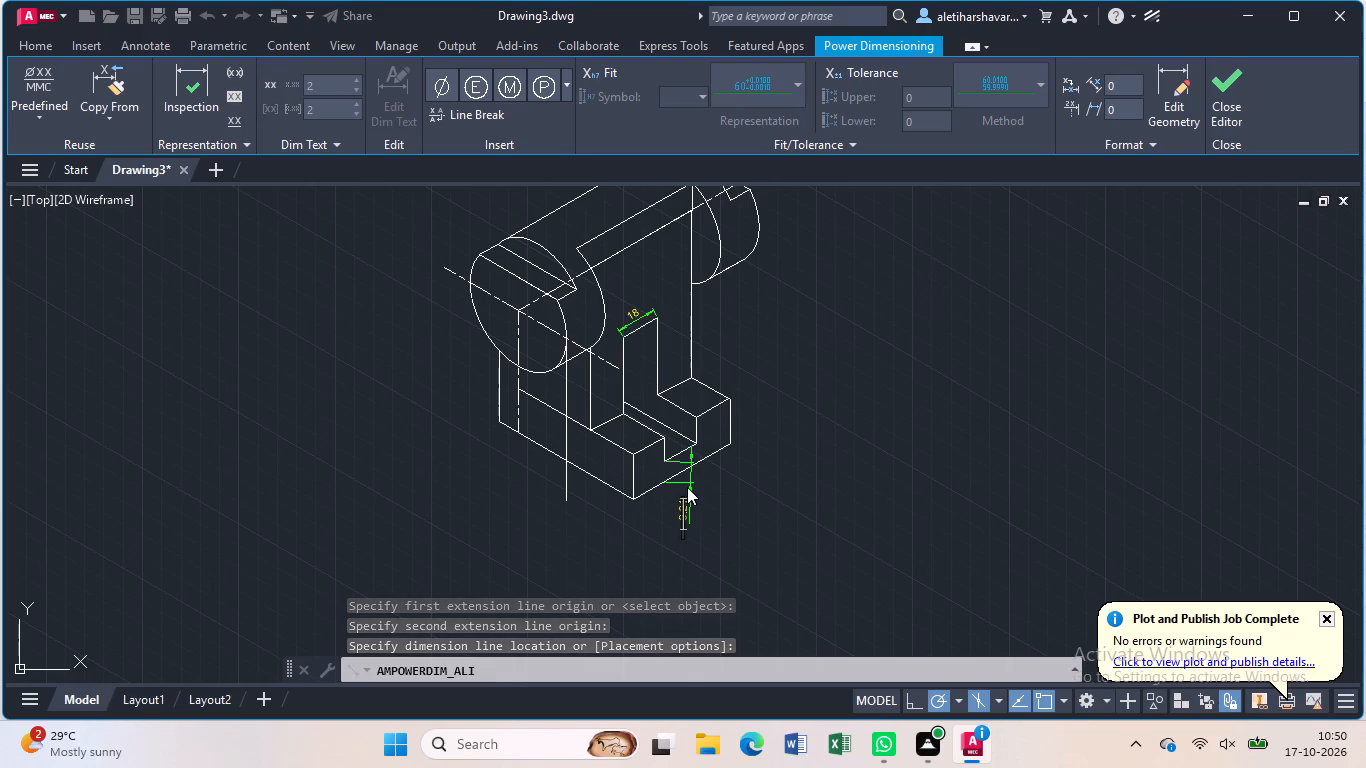
key(9)
key(Return)
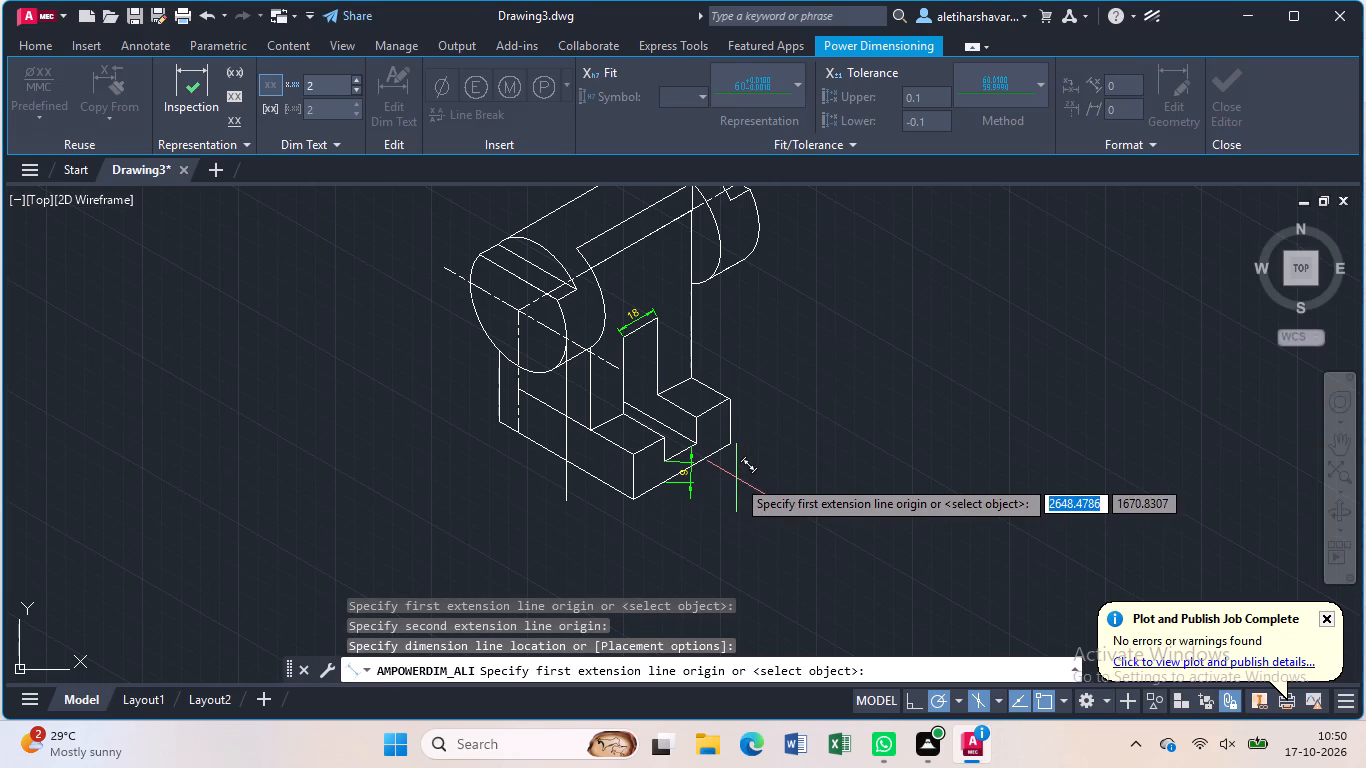
Add an aligned dimension for the height of the base's outer rear vertical edge, placed just outside the part.
click(726, 399)
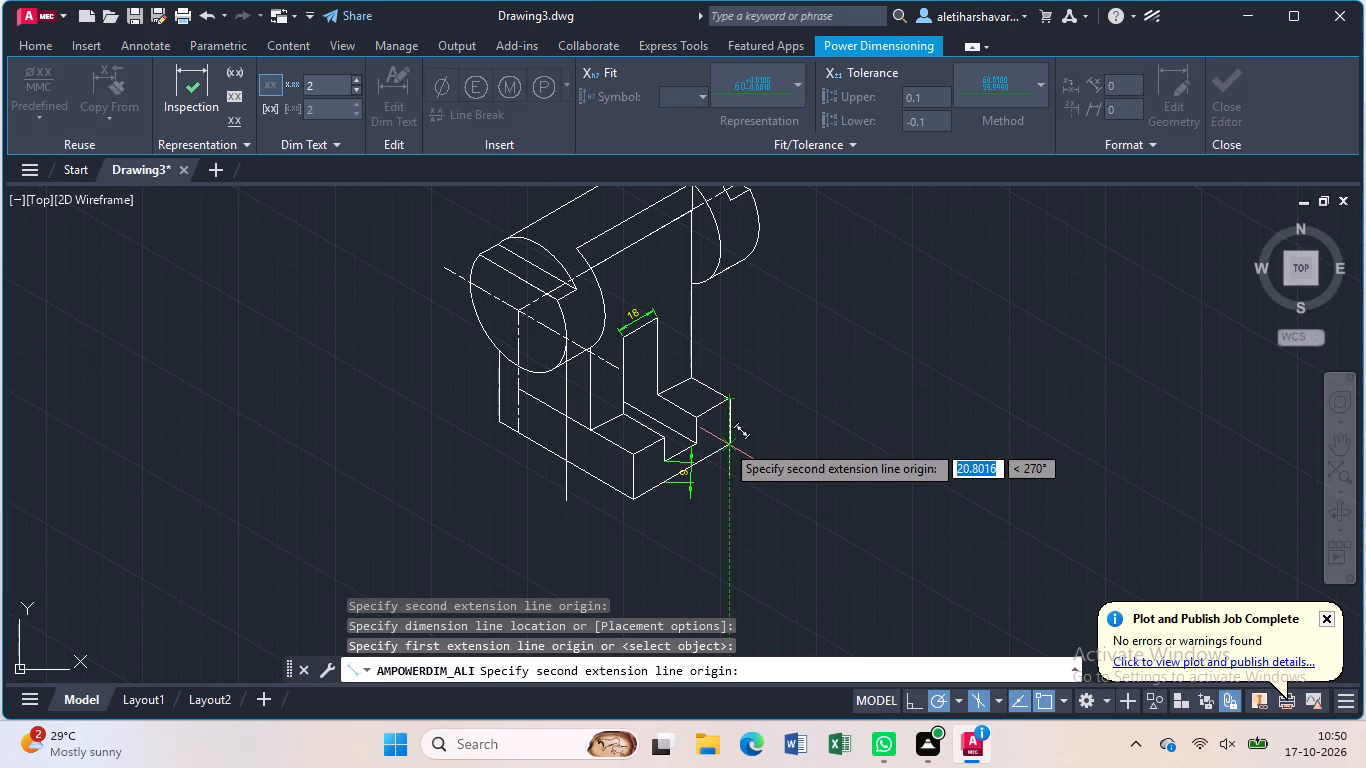
click(728, 440)
click(749, 433)
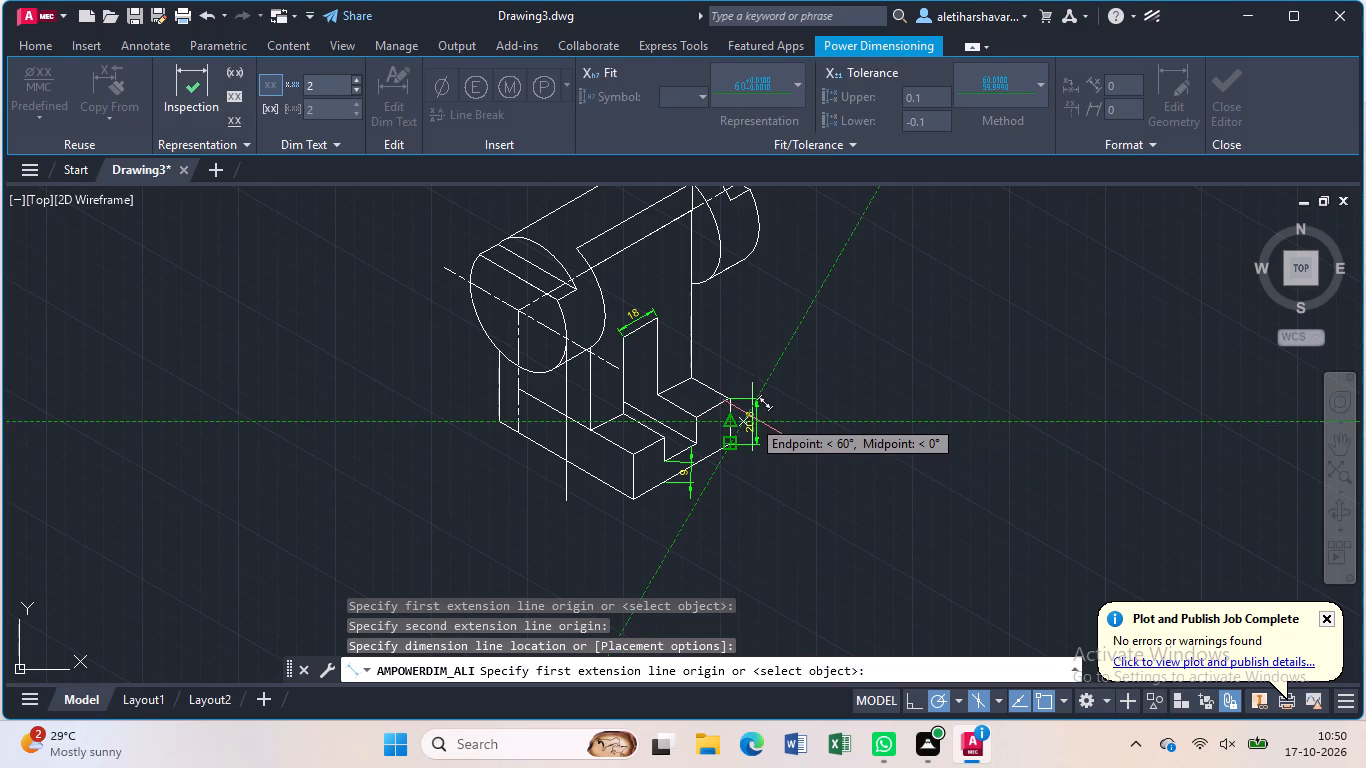
Delete the height dimension beside the base's outer rear vertical edge.
key(Escape)
click(754, 410)
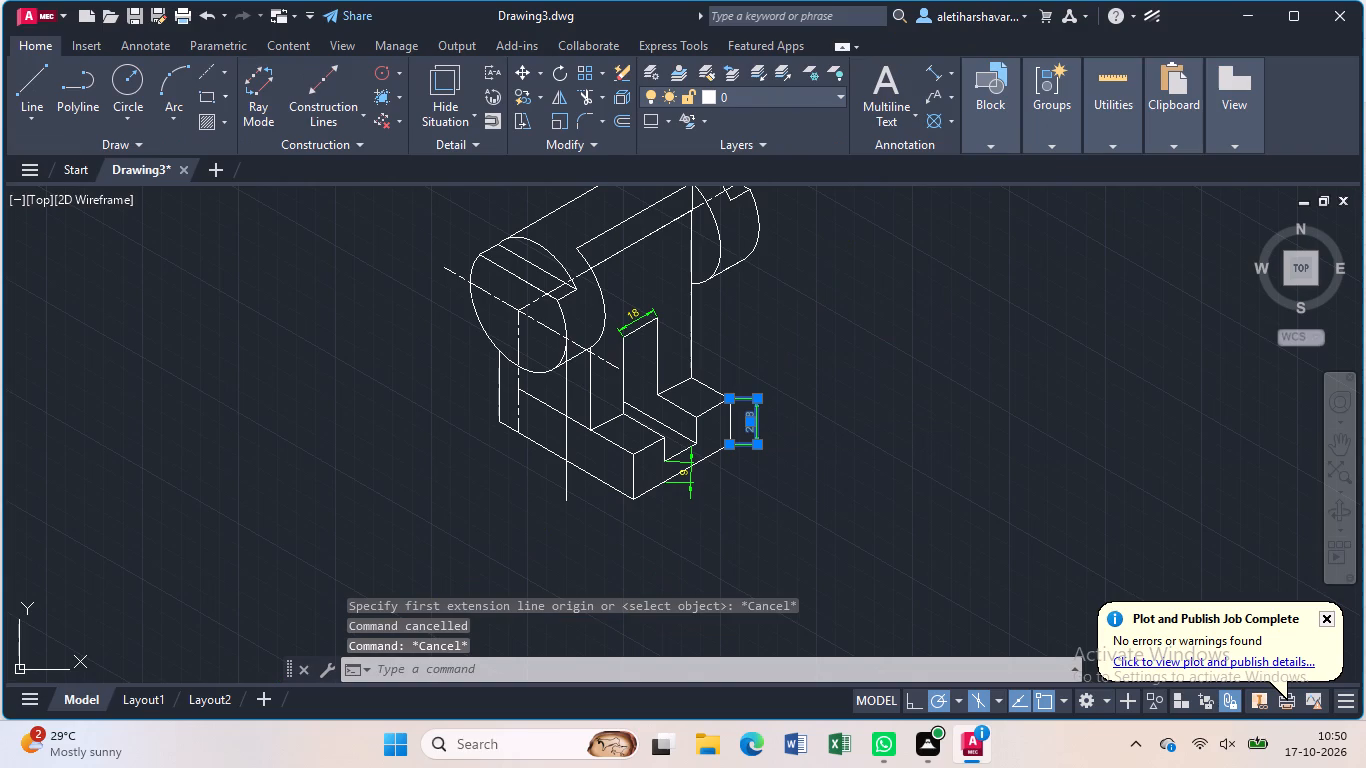
key(Delete)
Add an aligned dimension for the height of the base's front corner edge, overriding the dimension text with 20.
click(931, 68)
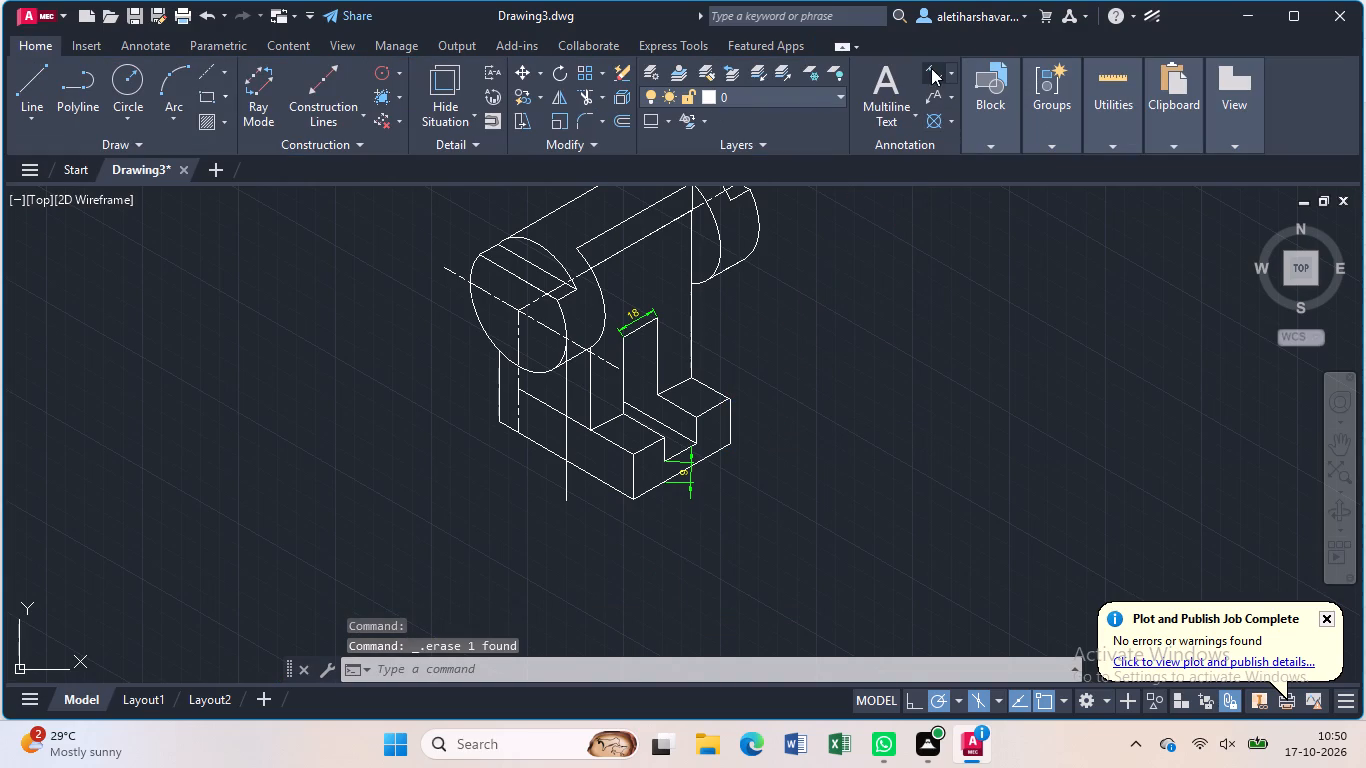
click(631, 456)
click(630, 496)
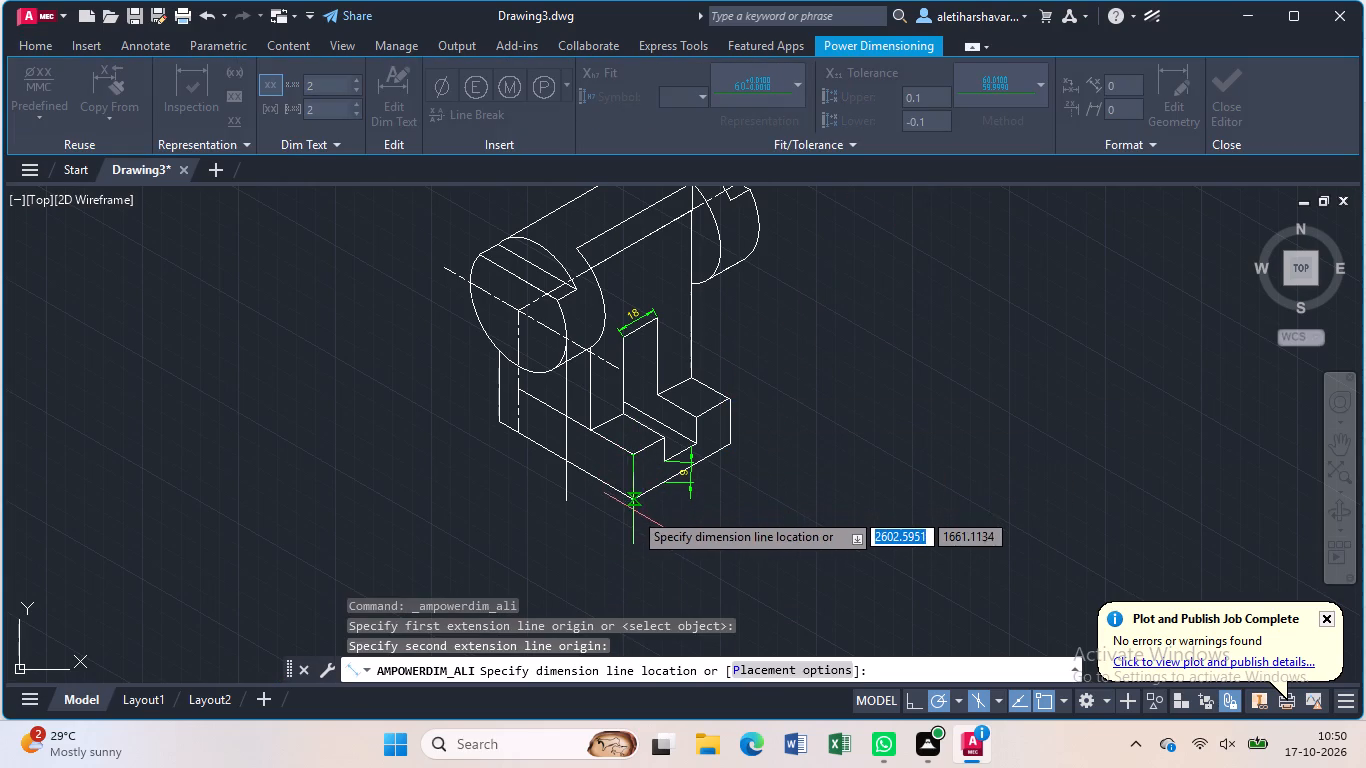
click(623, 512)
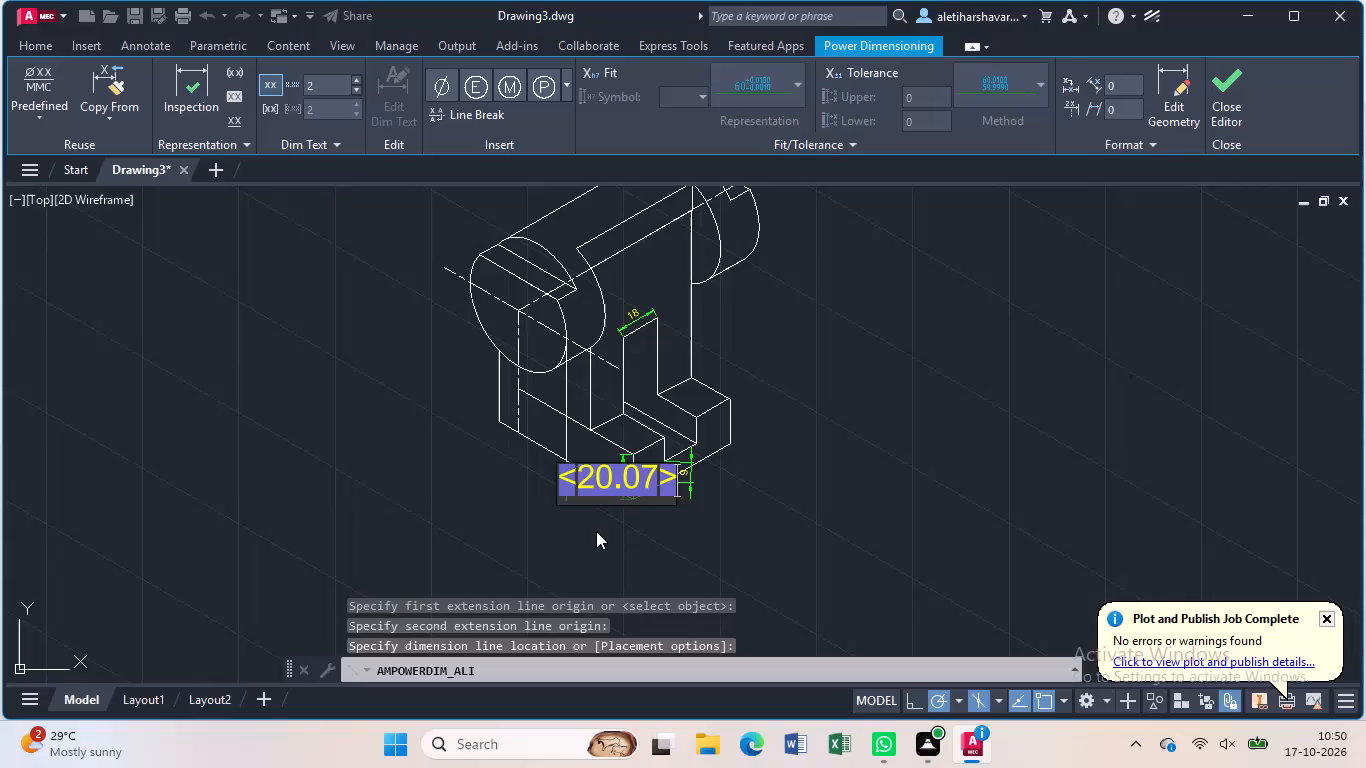
key(BackSpace)
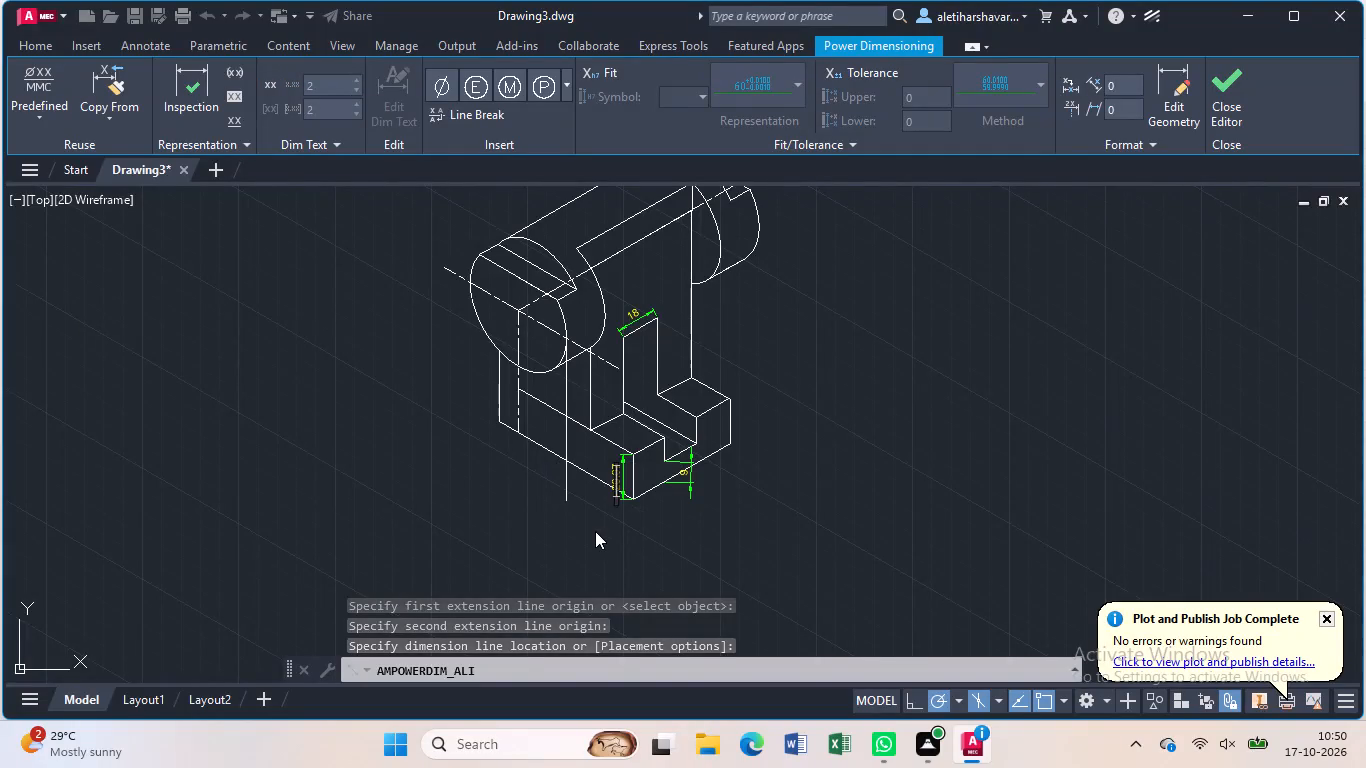
text(20)
key(Return)
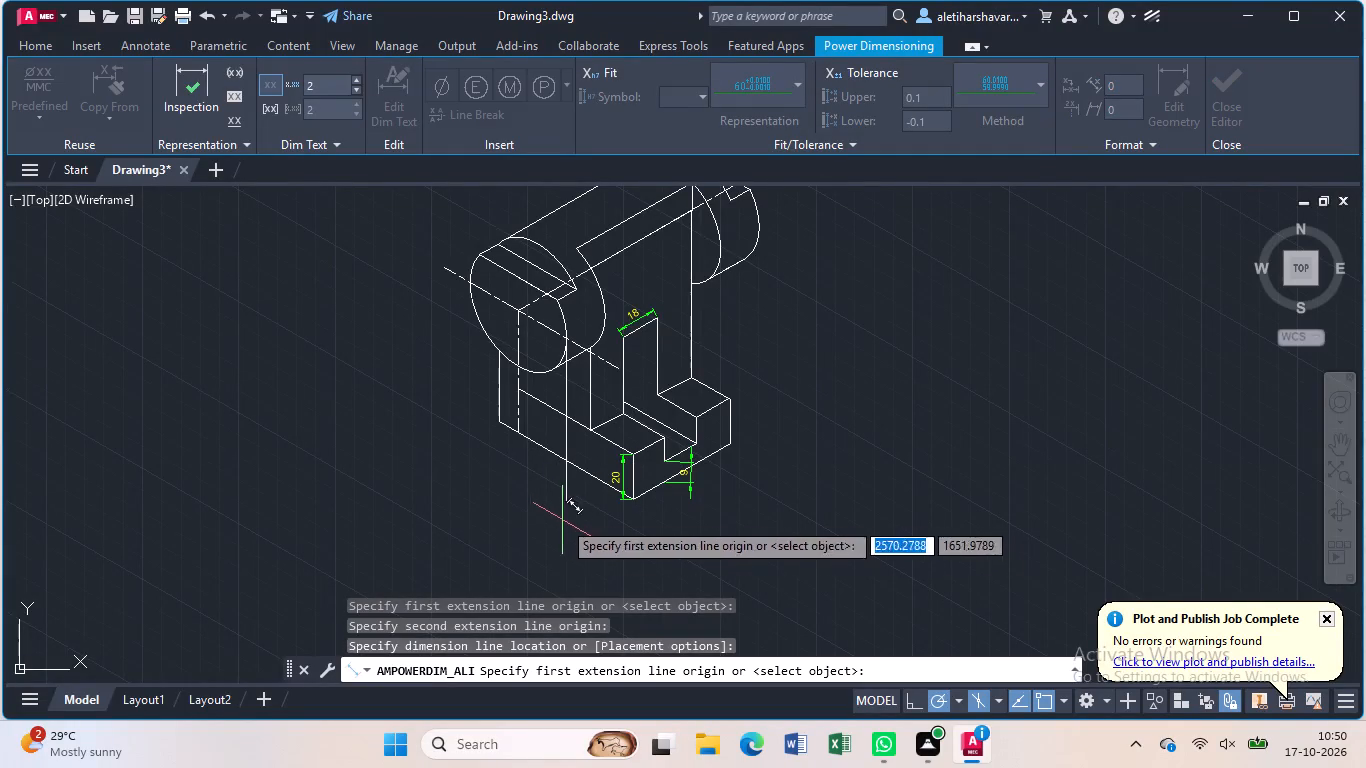
Add an aligned dimension for the base's long bottom edge, placed below and parallel to that edge.
click(495, 421)
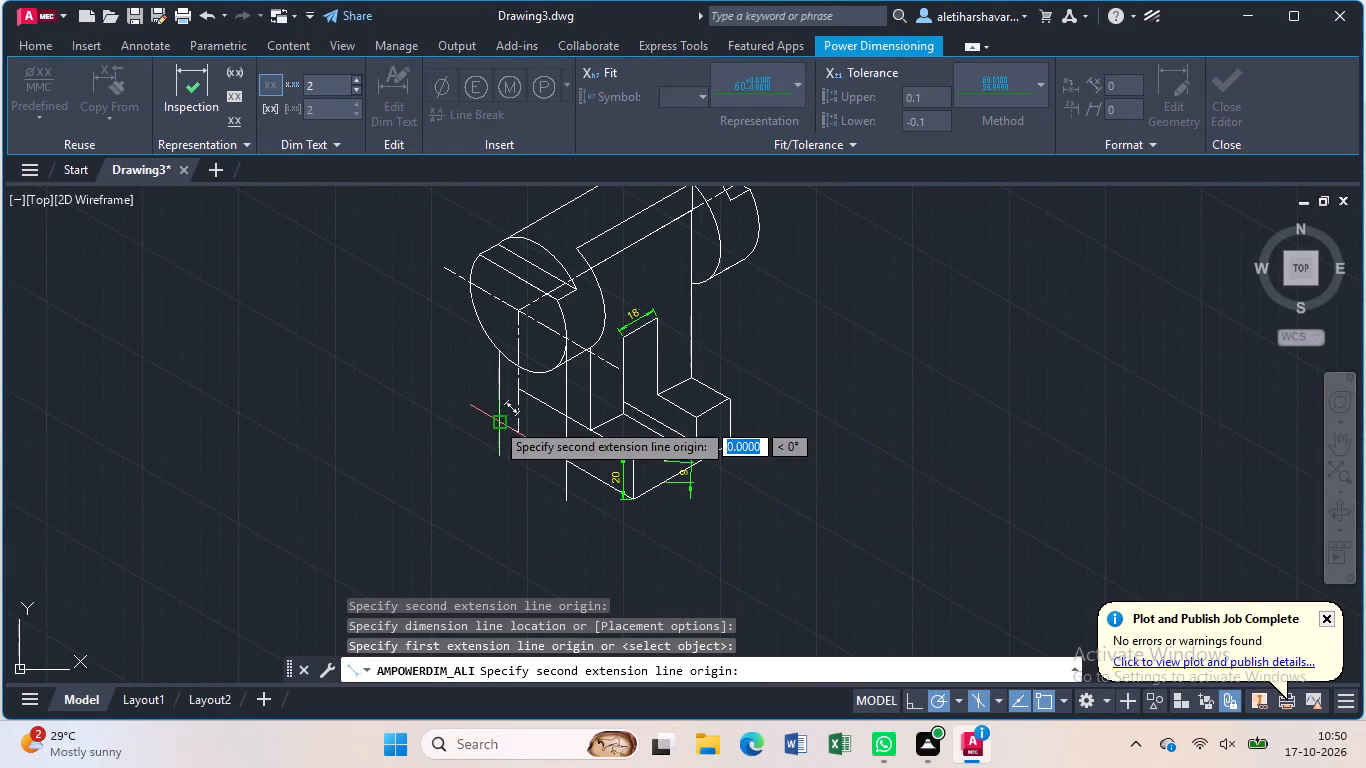
click(630, 497)
click(619, 521)
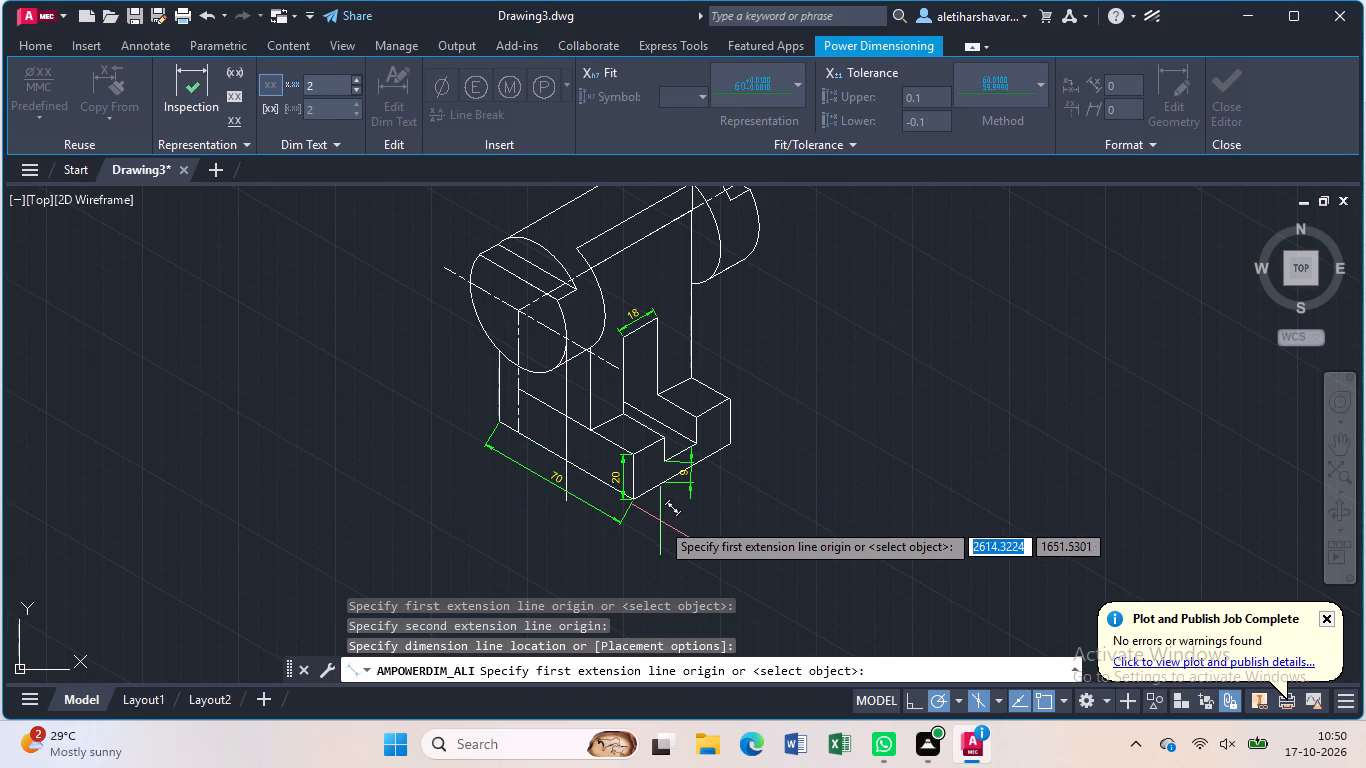
Add a vertical aligned dimension from the front disc's centre down to the base's bottom edge, placed outside the part.
click(515, 316)
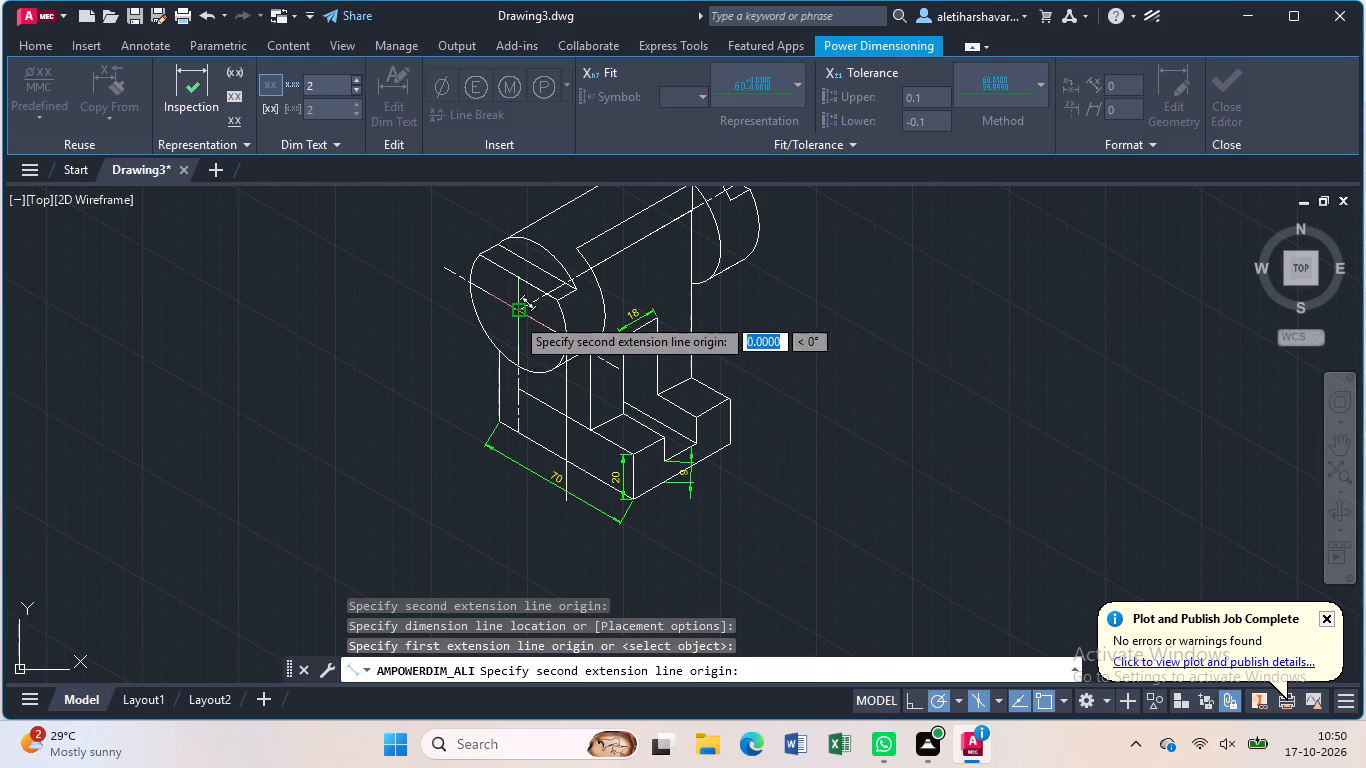
click(516, 427)
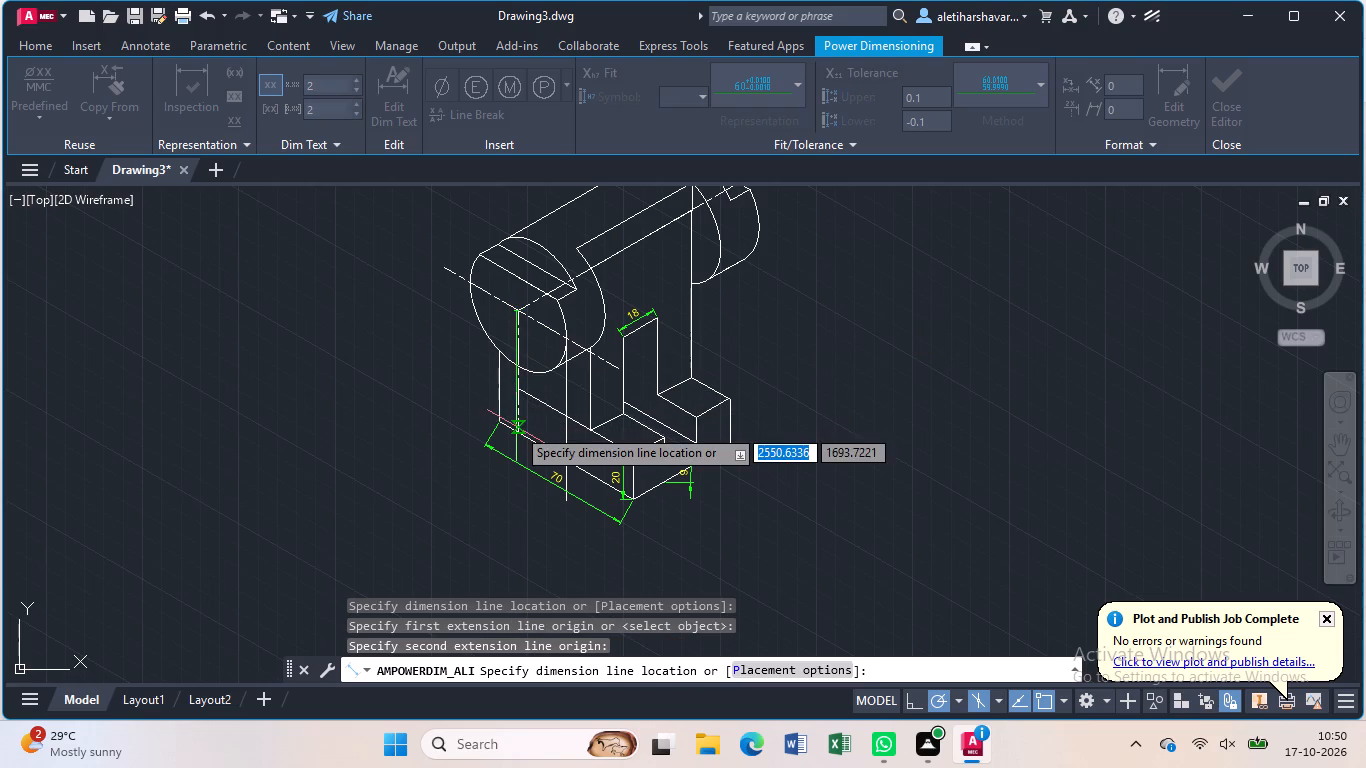
click(472, 416)
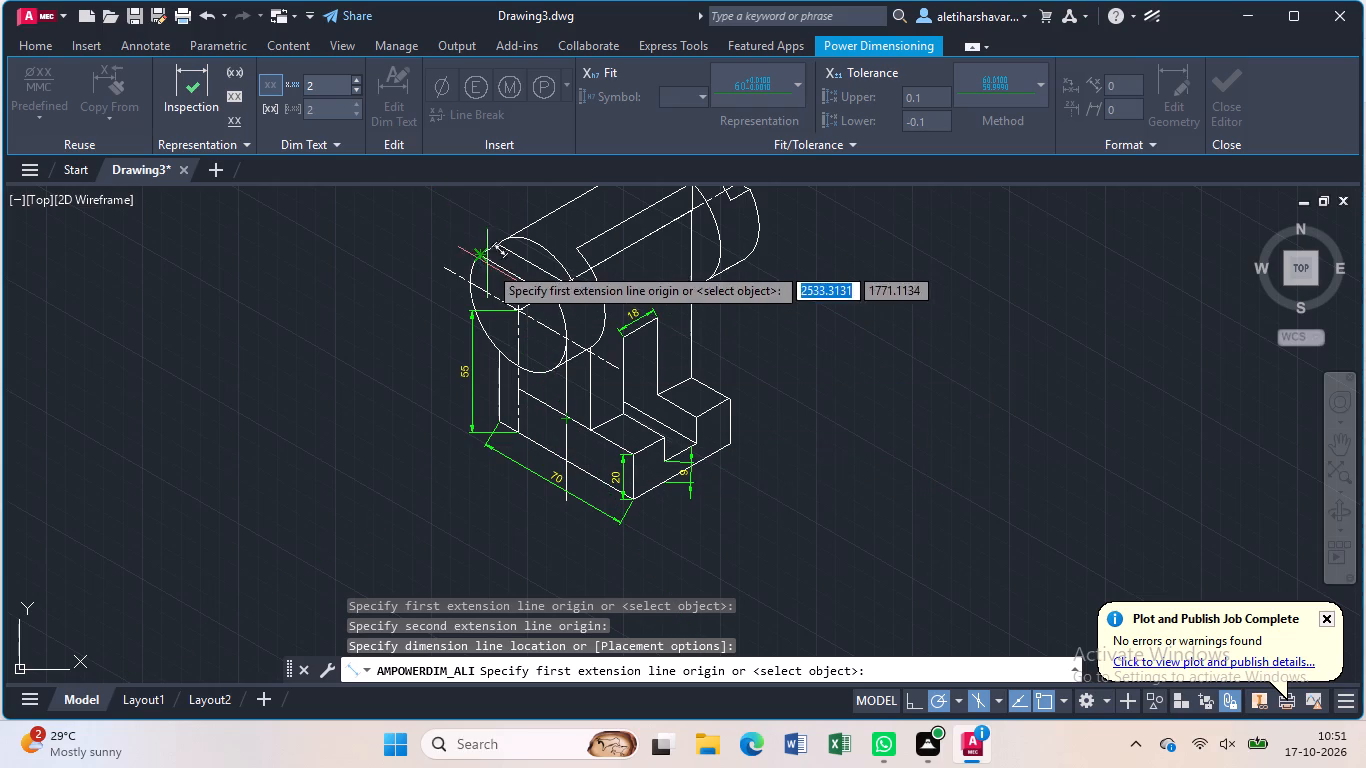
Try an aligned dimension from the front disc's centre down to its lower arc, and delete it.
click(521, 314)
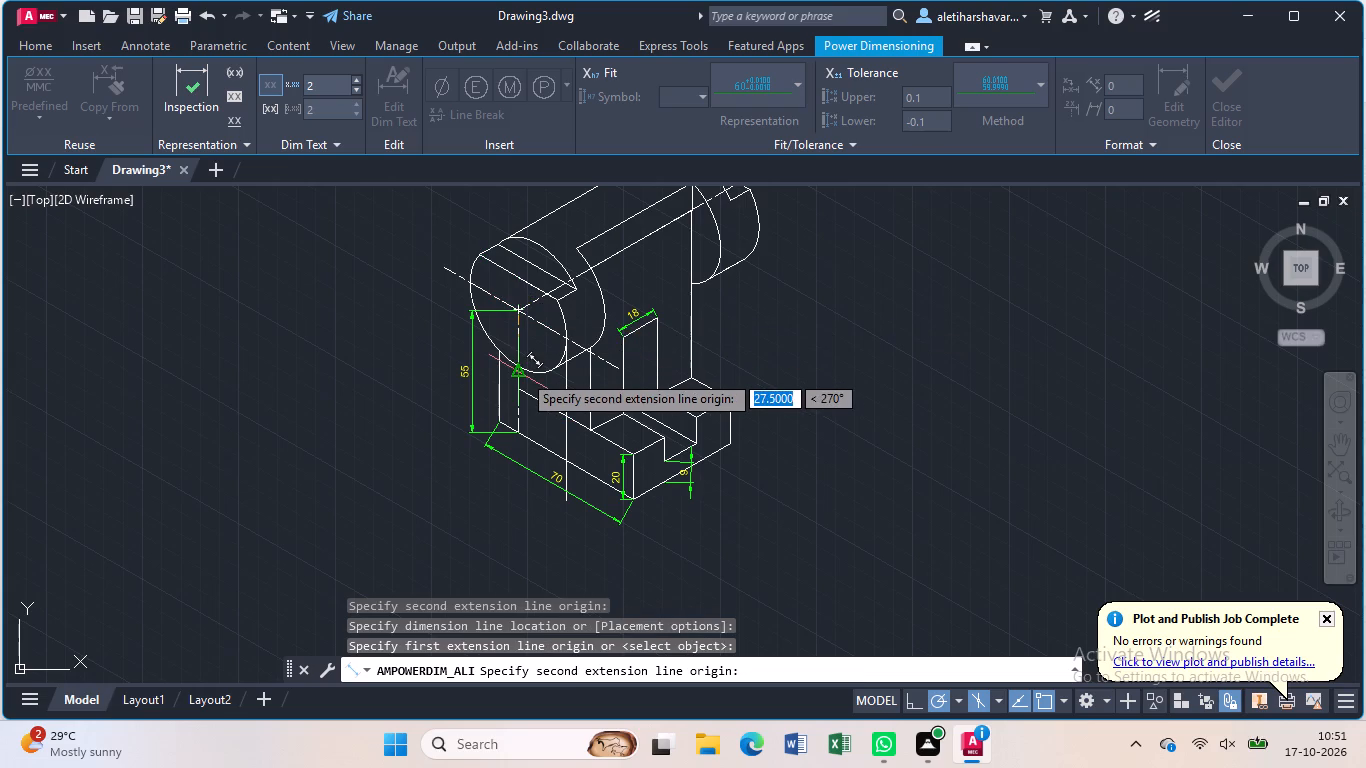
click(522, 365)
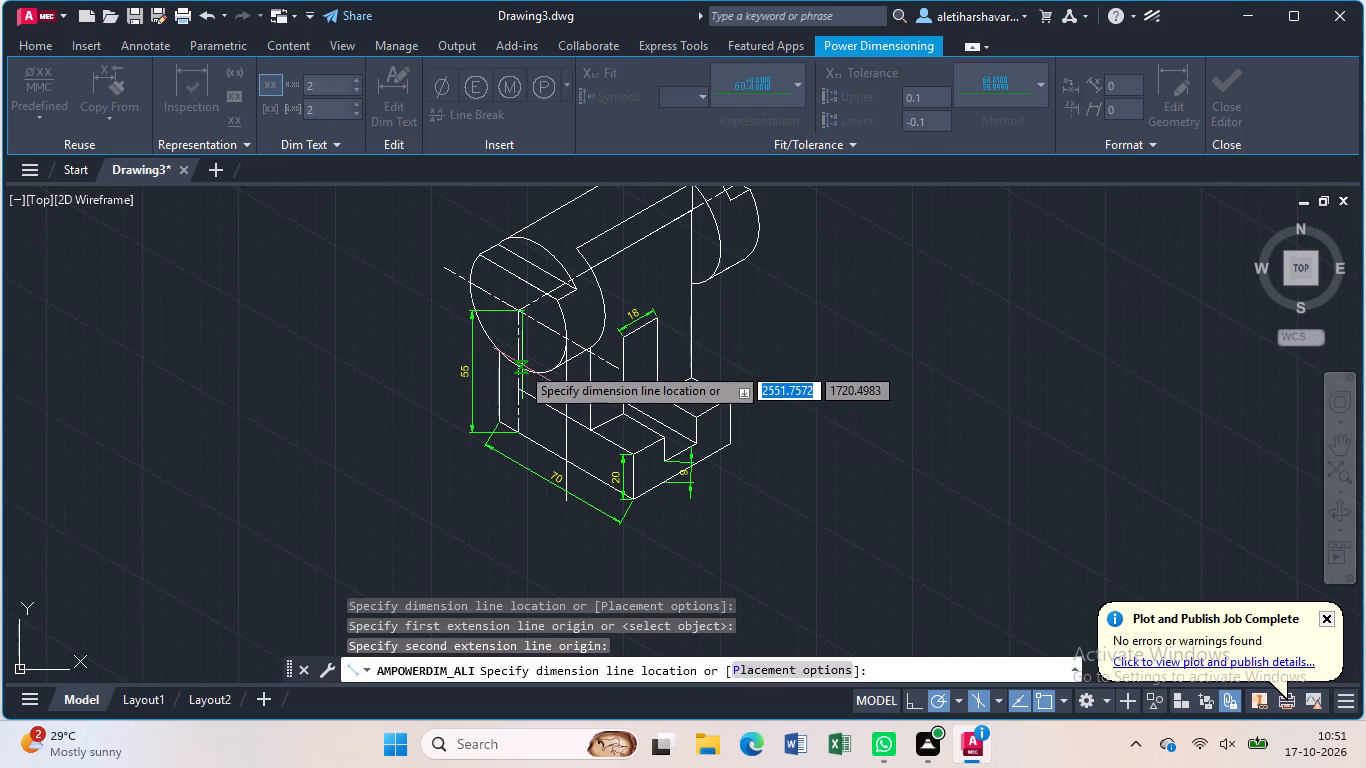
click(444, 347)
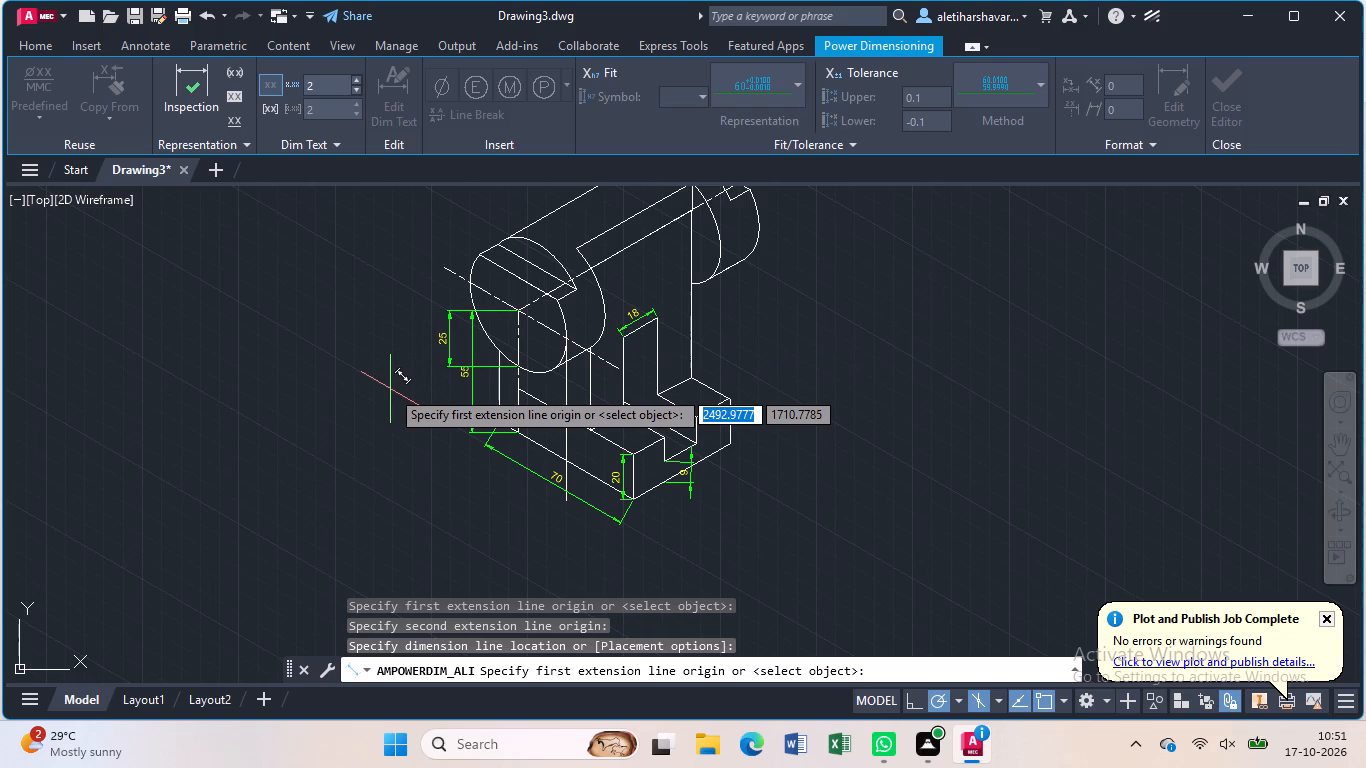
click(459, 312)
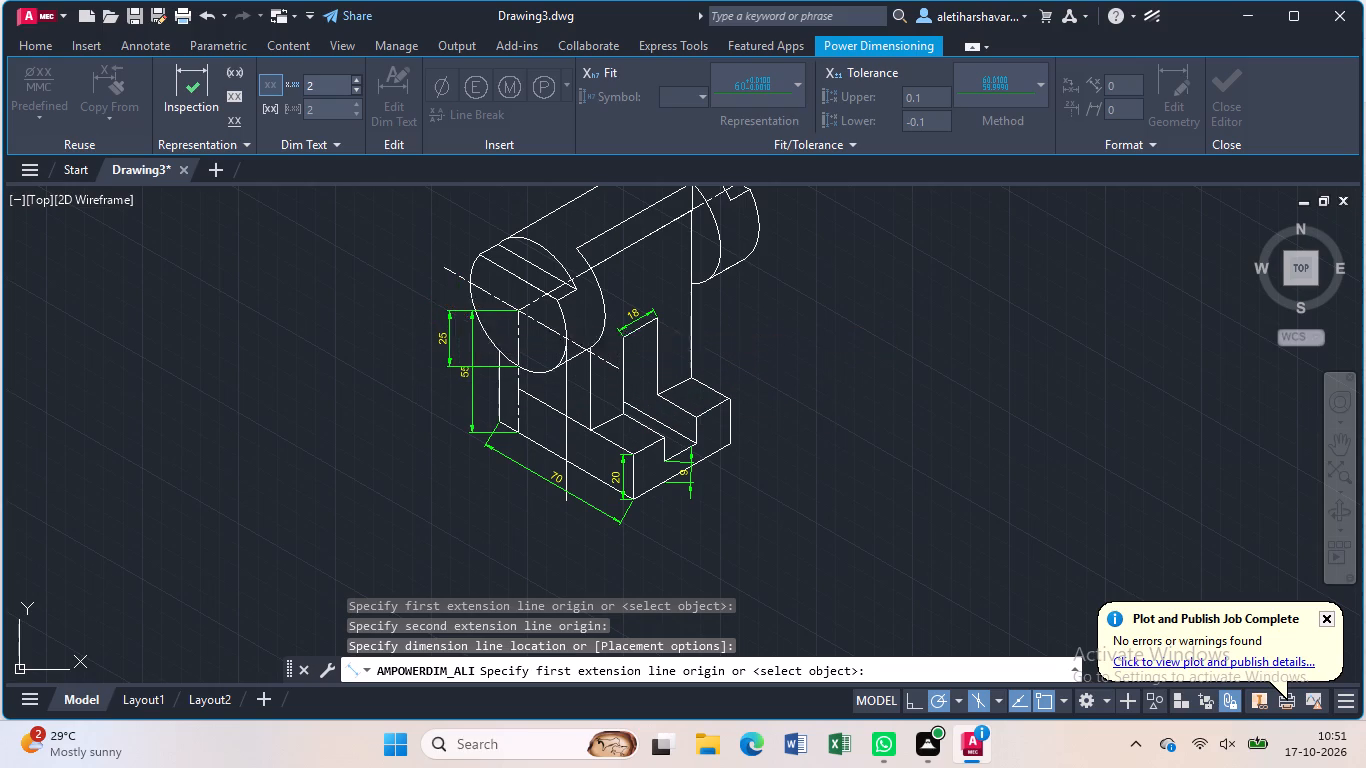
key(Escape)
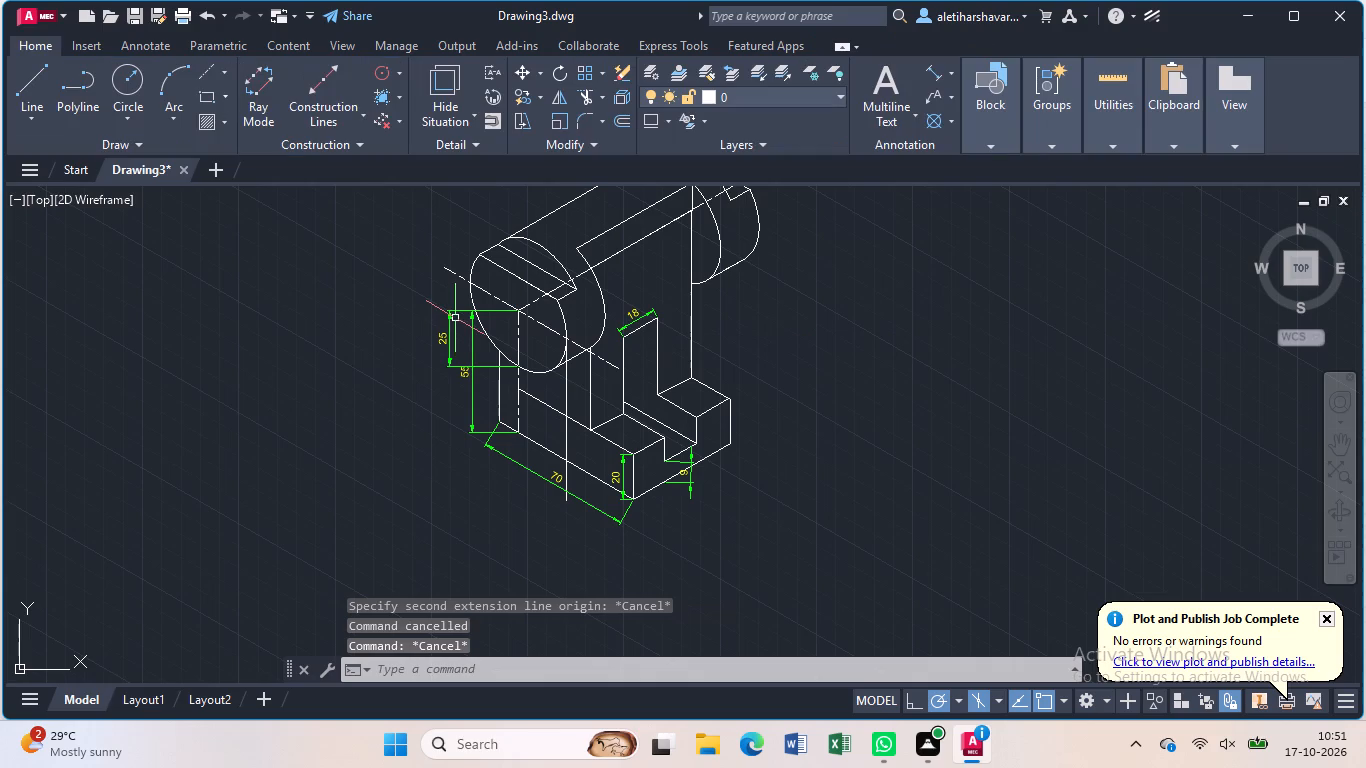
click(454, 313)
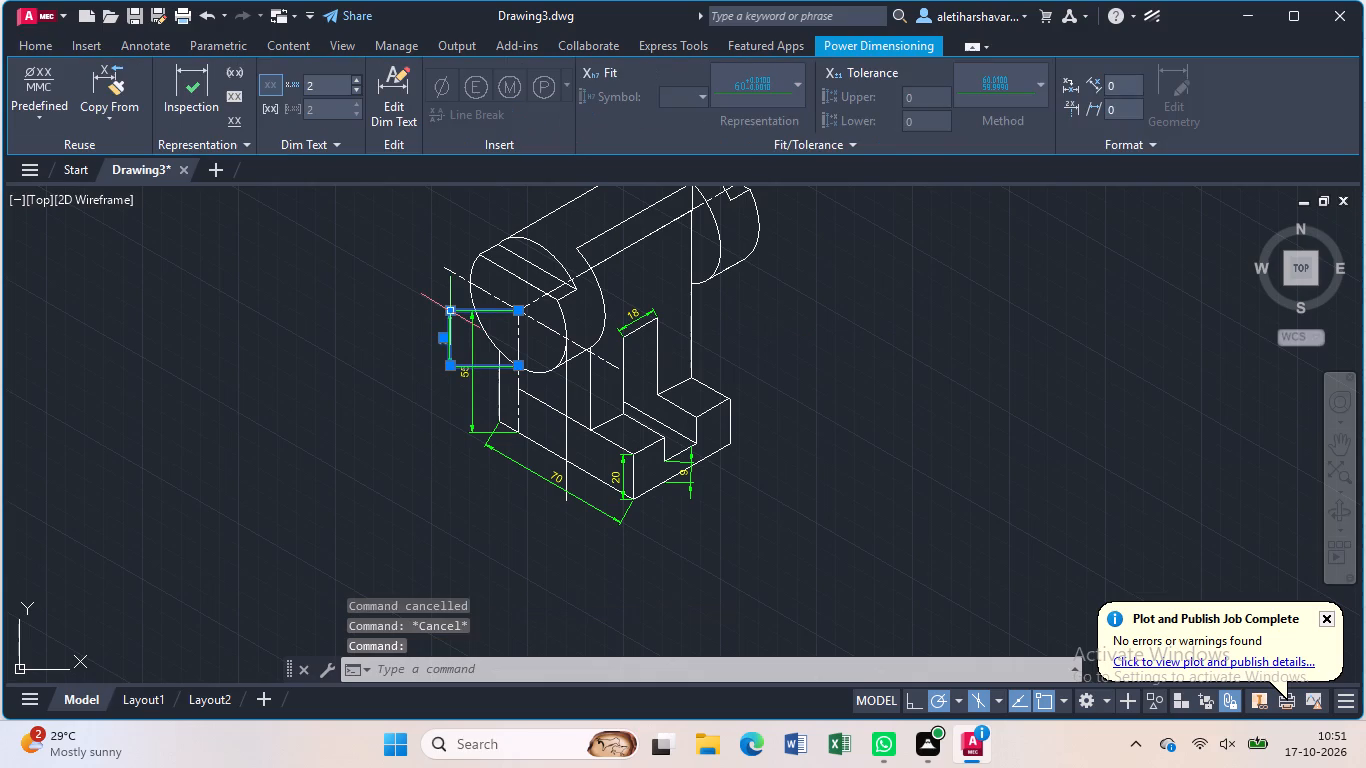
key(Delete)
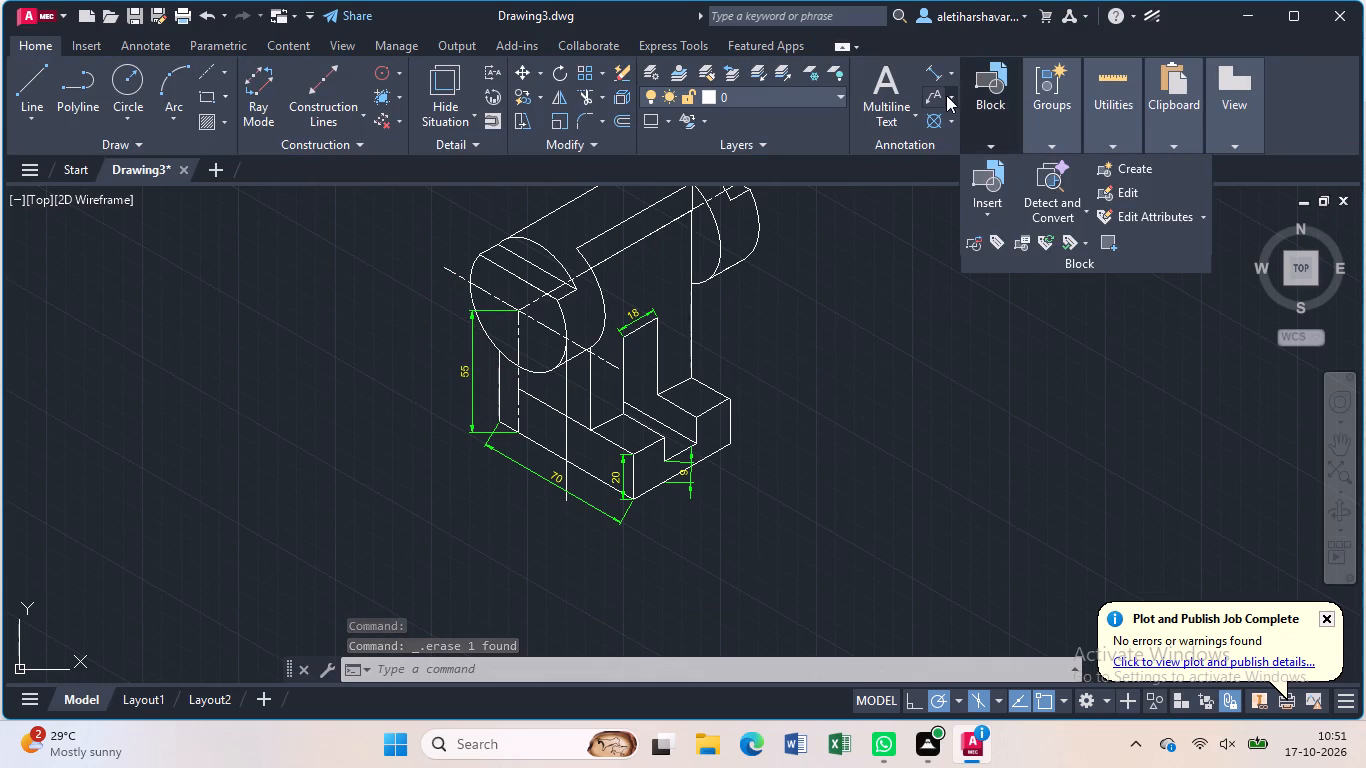
Add an aligned dimension for the width of the flat cut at the front disc's upper outer end.
click(932, 71)
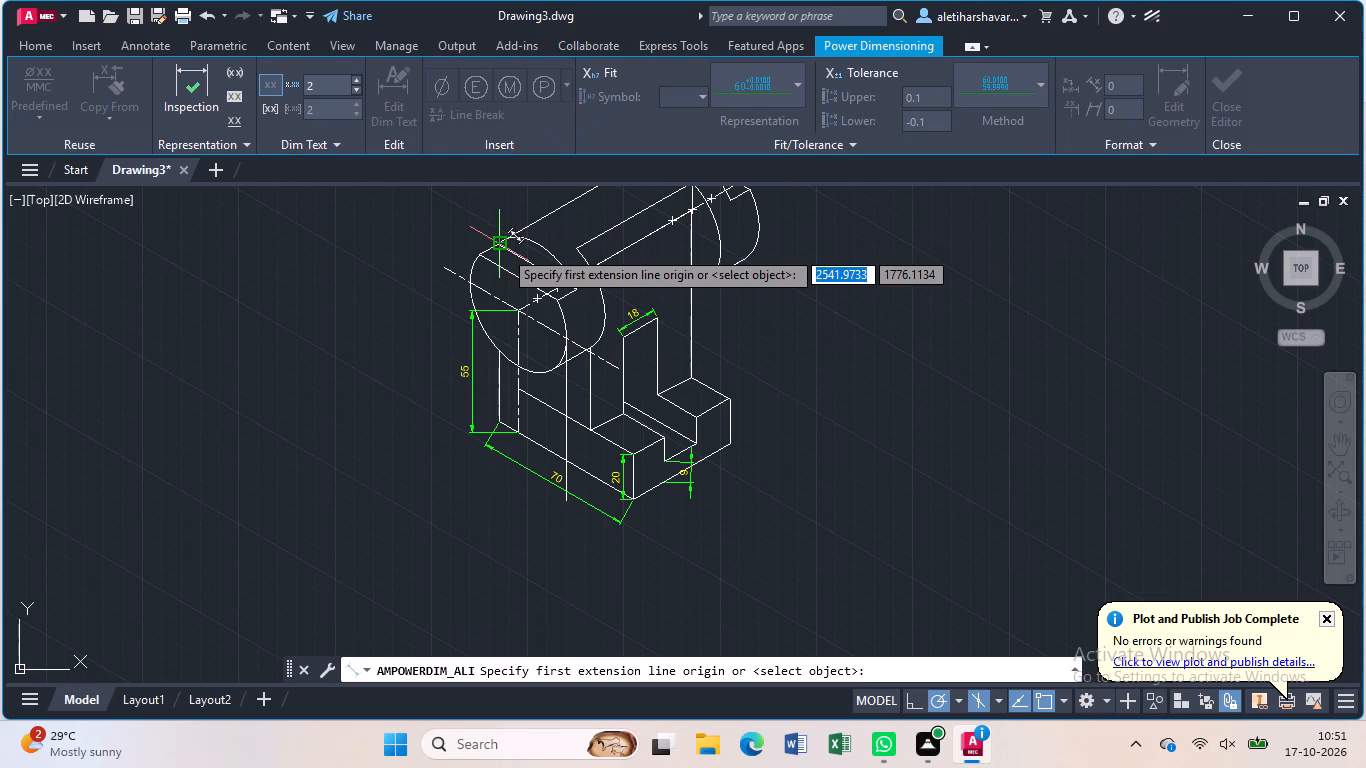
click(503, 249)
click(481, 258)
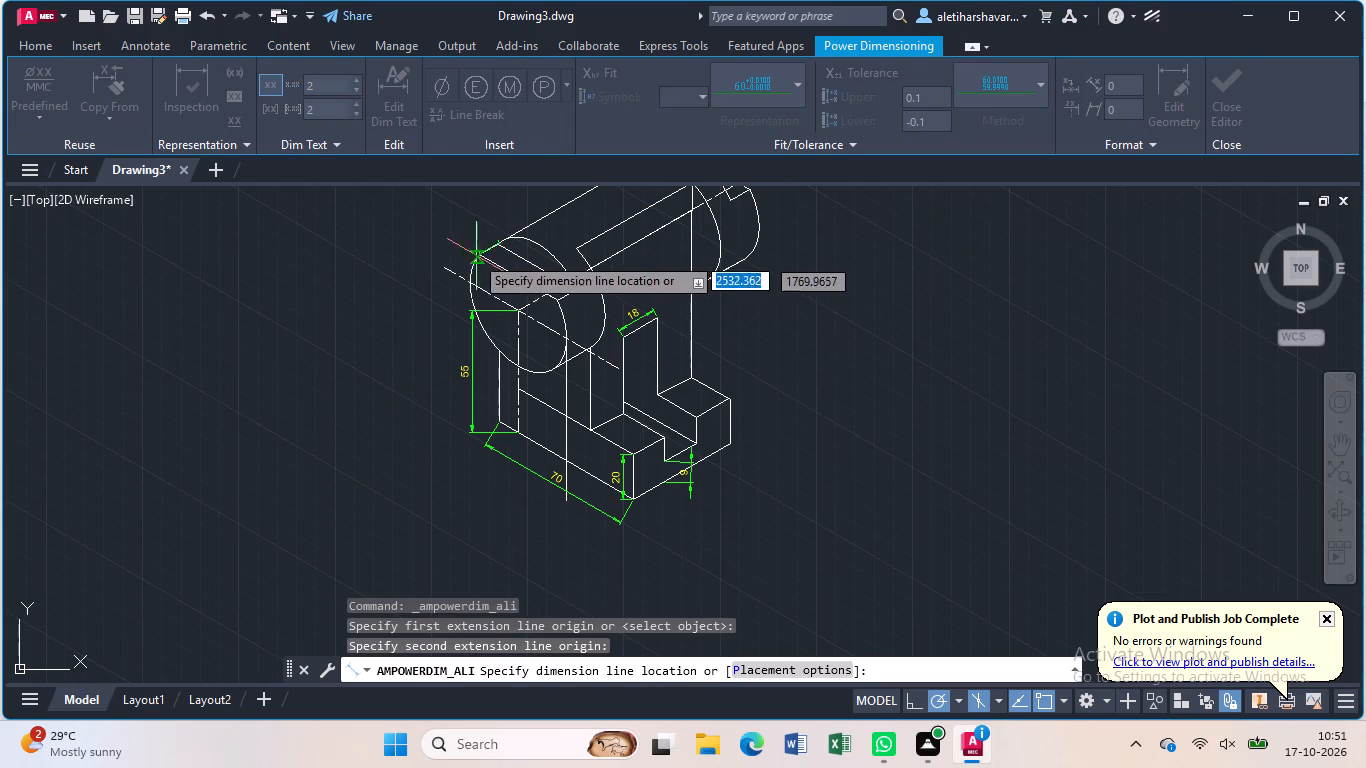
click(459, 248)
key(Return)
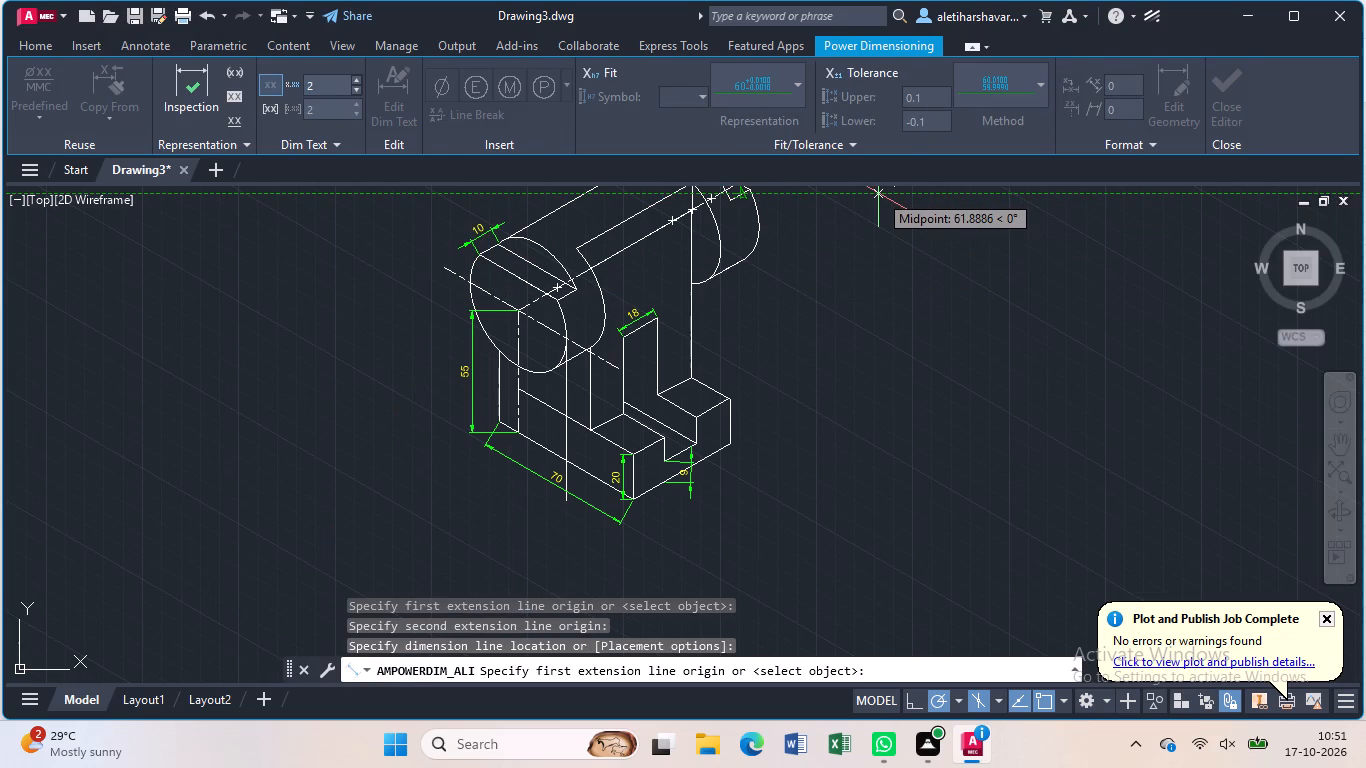
middle_drag(878, 194, 849, 339)
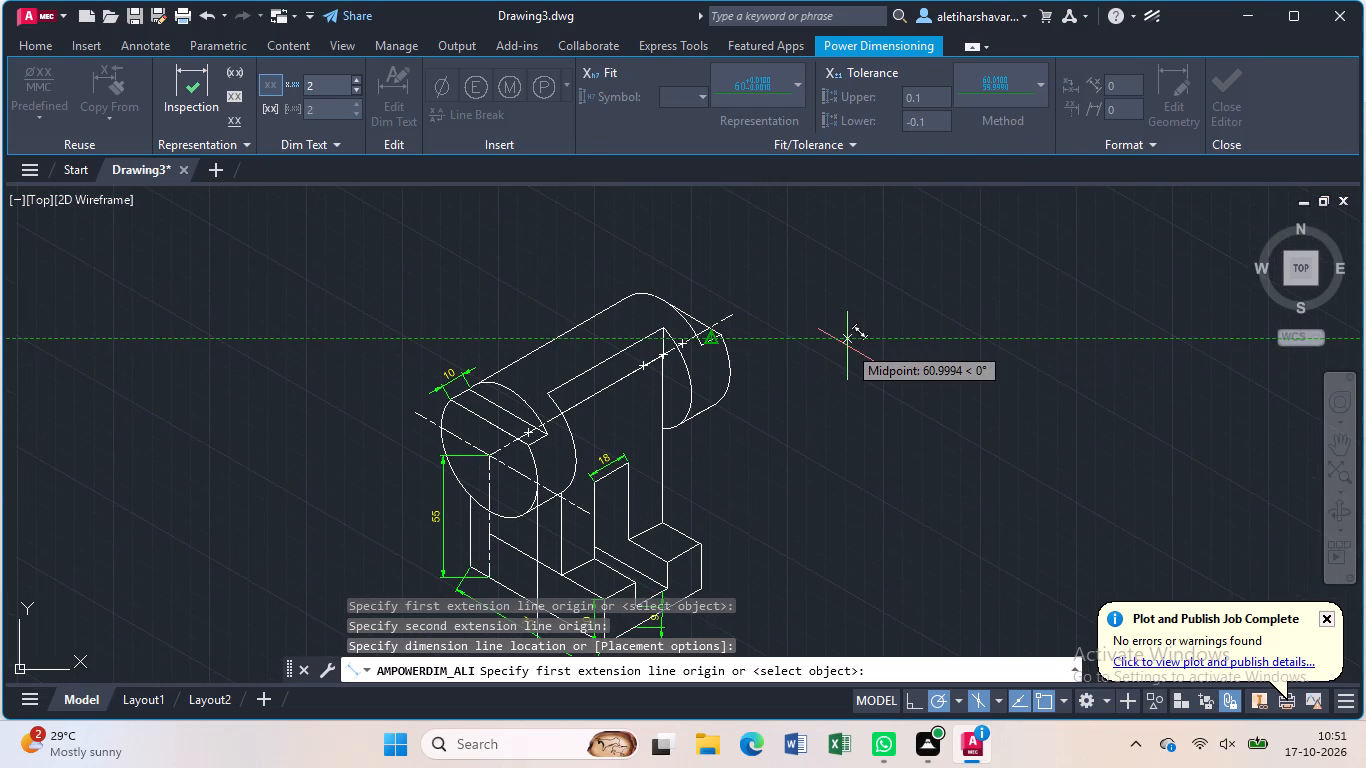
key(Escape)
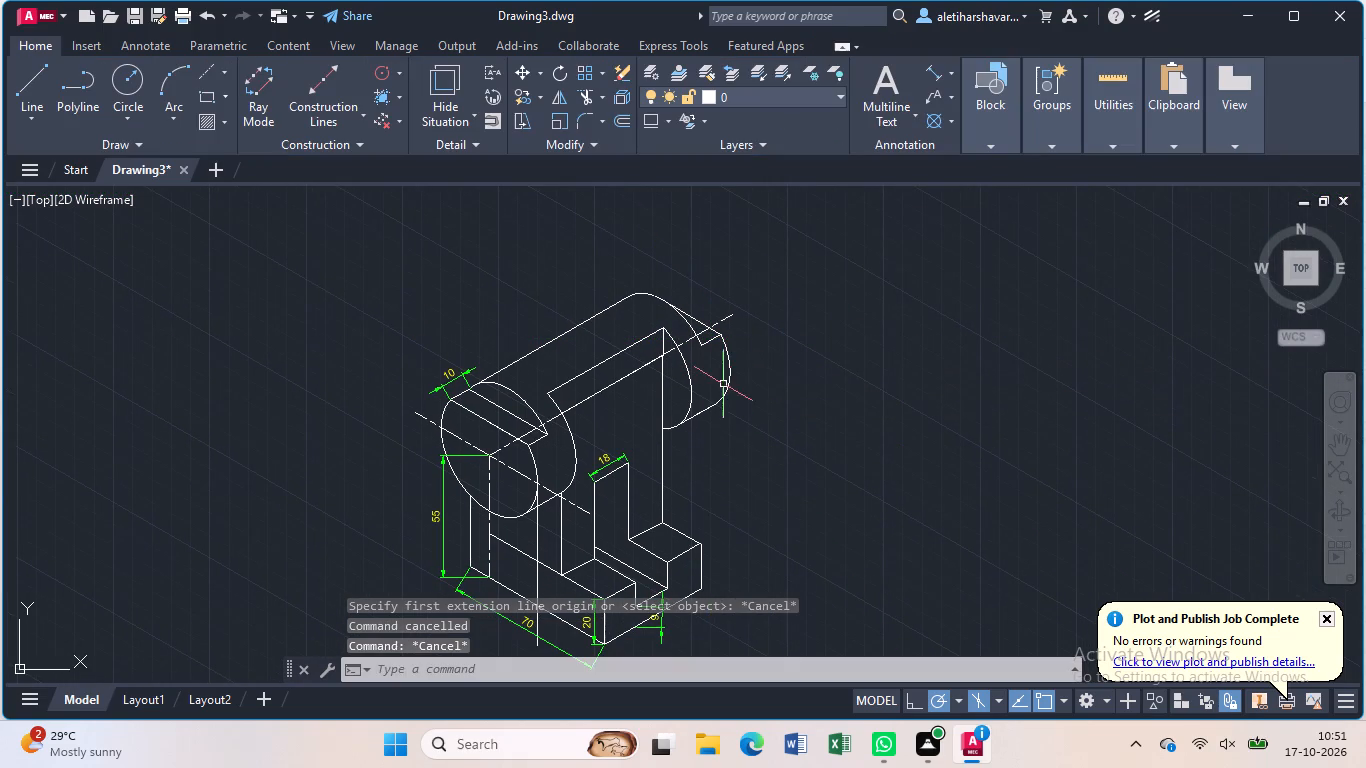
Dimension the distance along the centreline from the front disc's centre to the rear disc's centre, overriding the dimension text with 90.
click(931, 75)
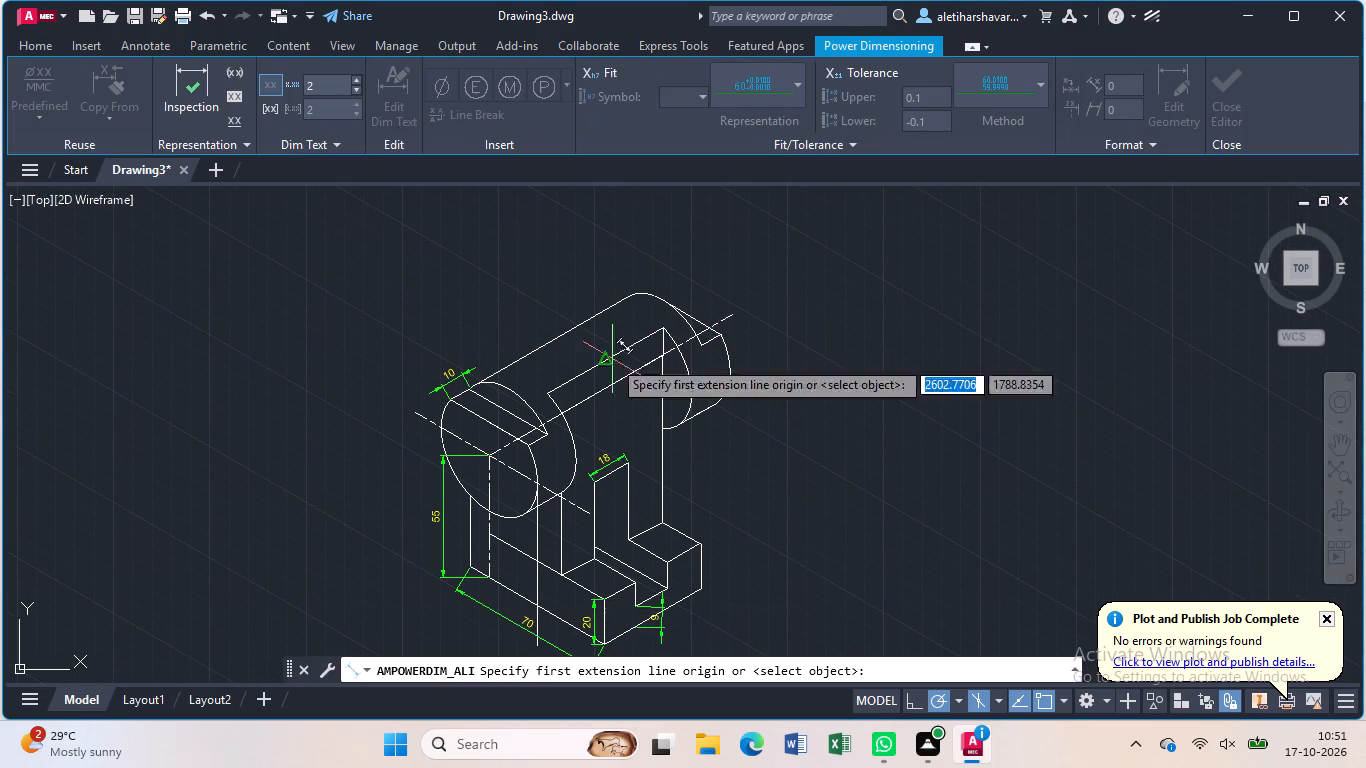
click(496, 456)
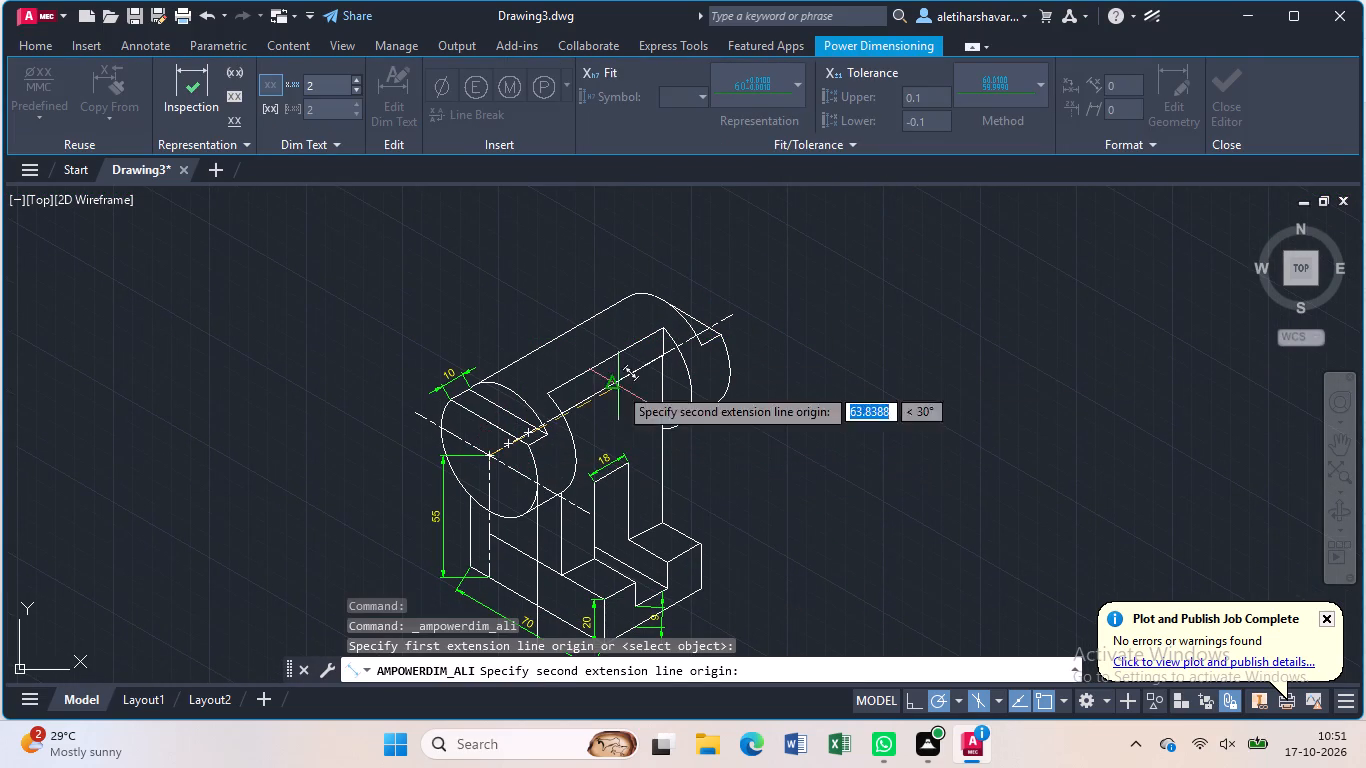
click(665, 356)
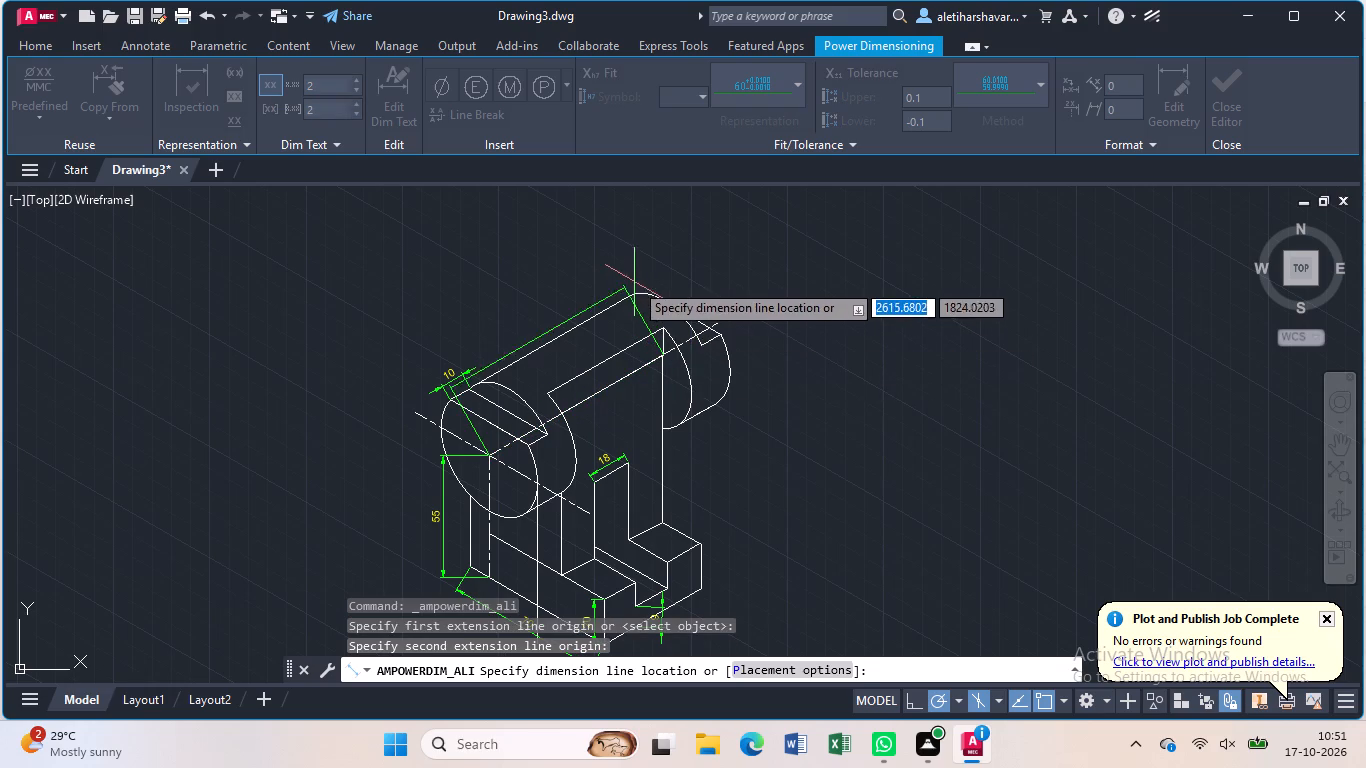
click(623, 263)
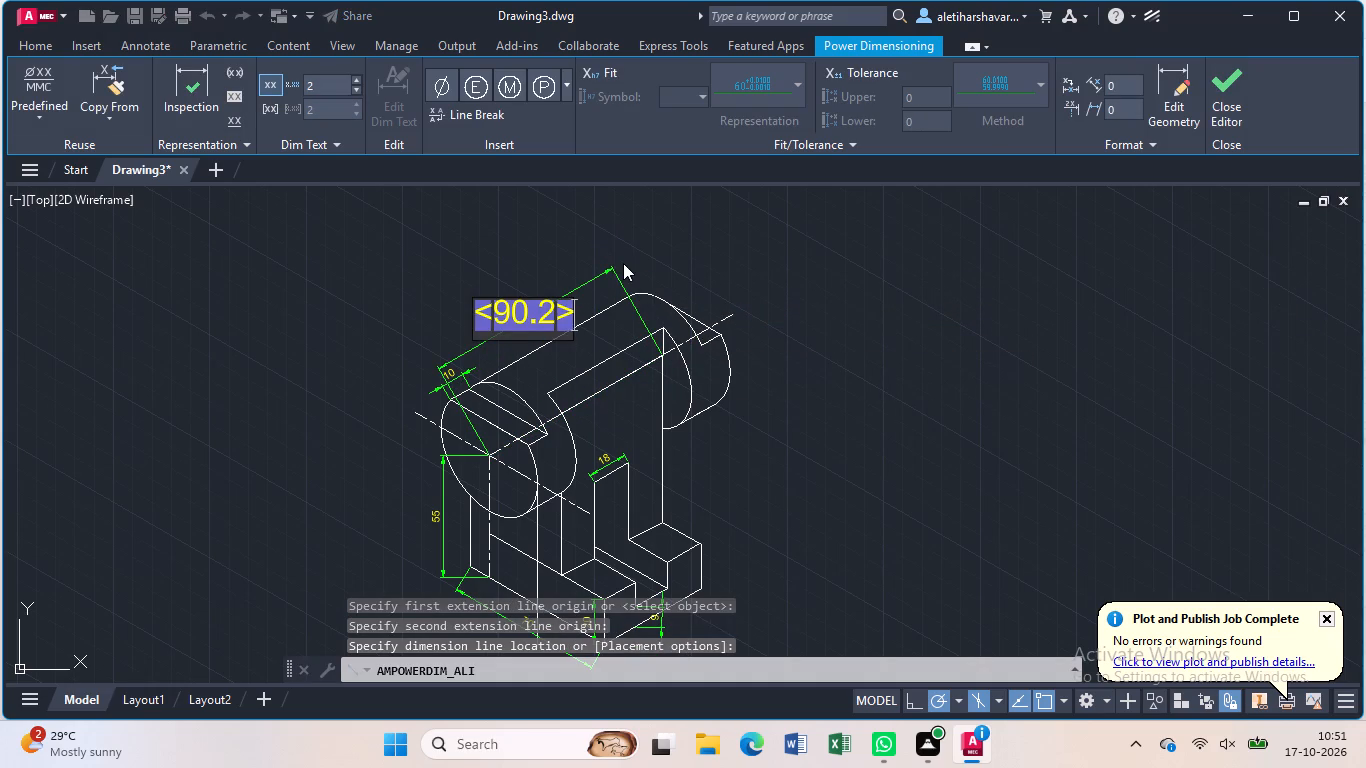
key(BackSpace)
text(90)
key(Return)
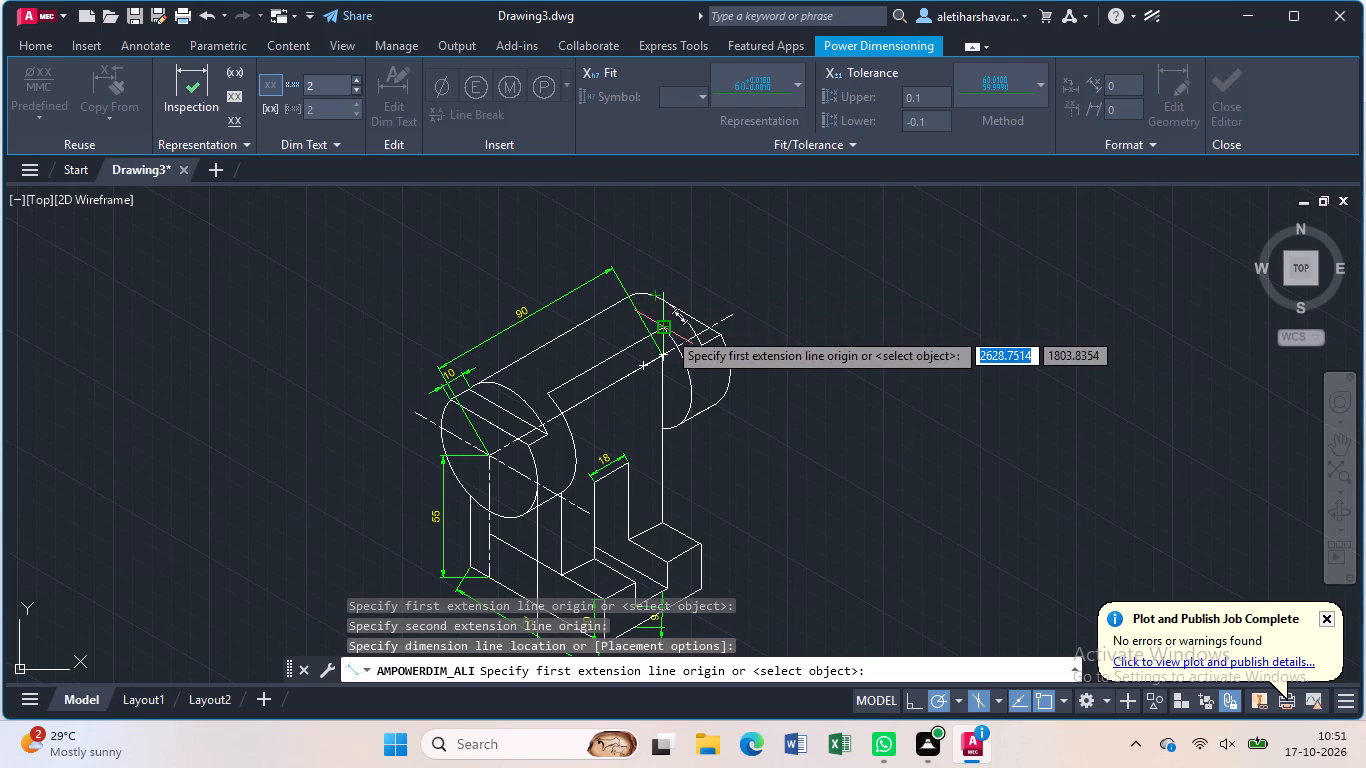
scroll(667, 330, down, 1)
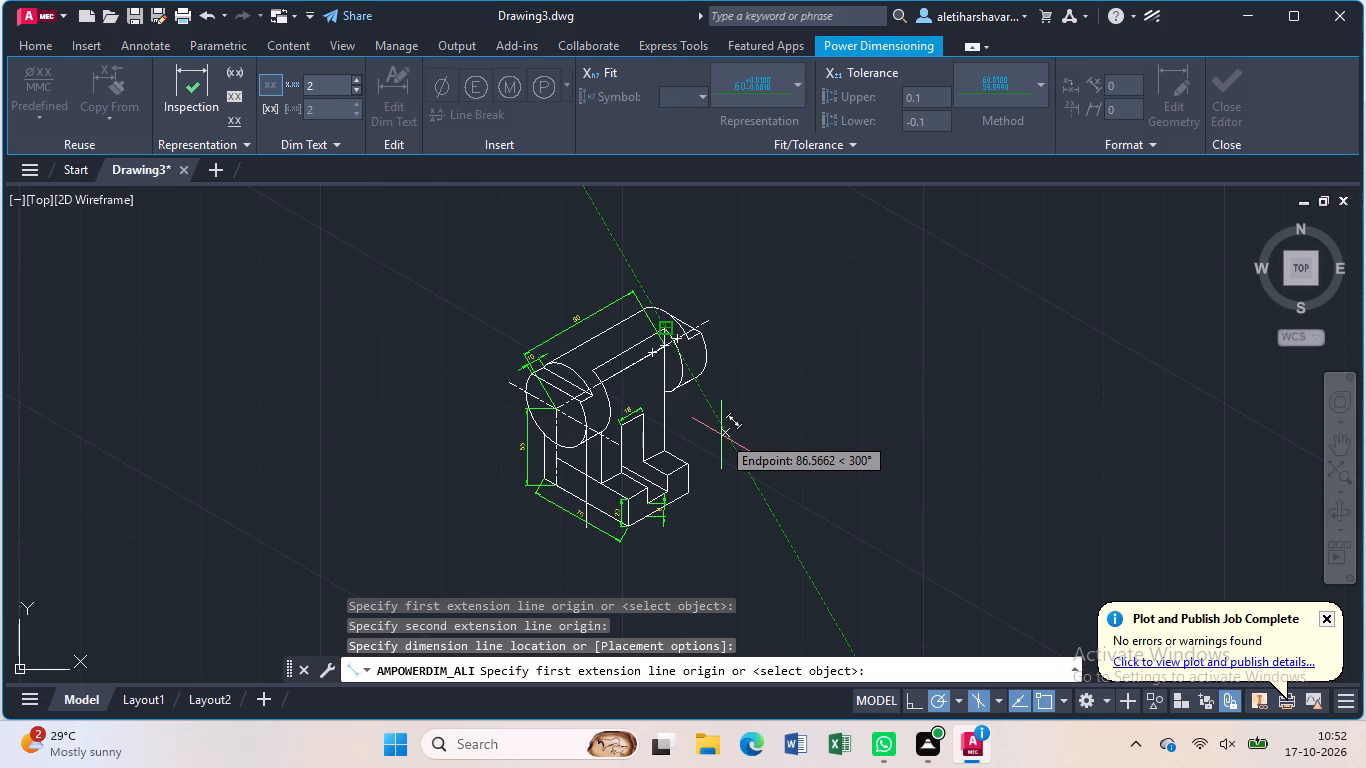
middle_drag(721, 435, 591, 331)
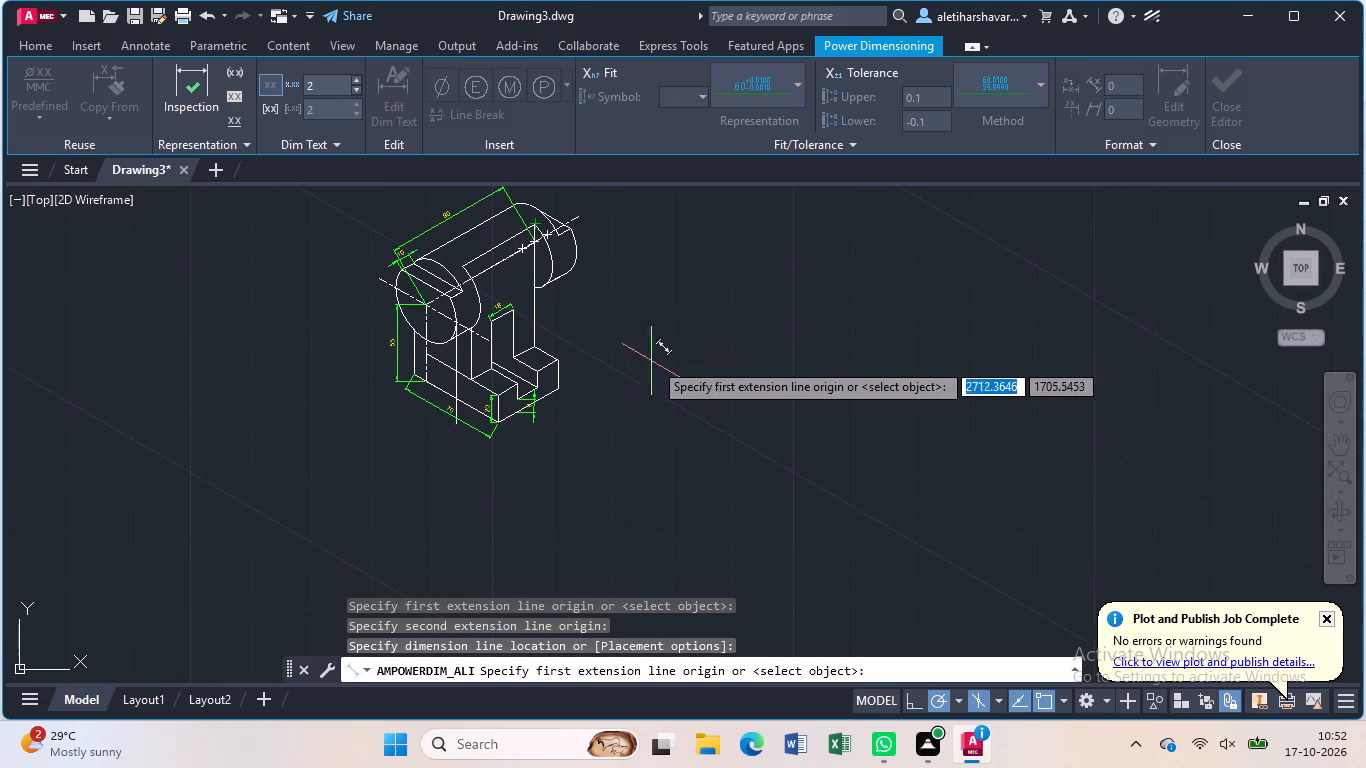
key(Escape)
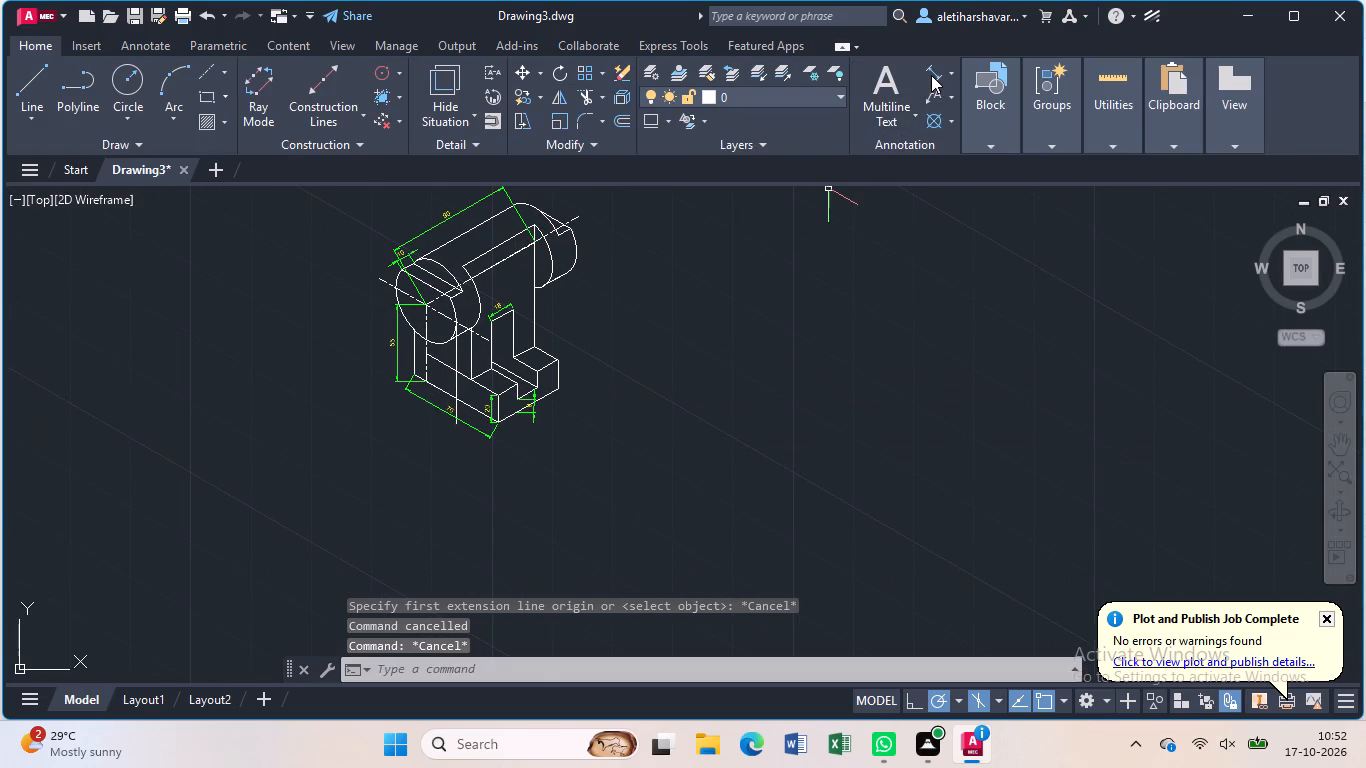
Add an aligned dimension for the base's short bottom edge on the slotted side, placed below the part.
click(931, 75)
click(497, 419)
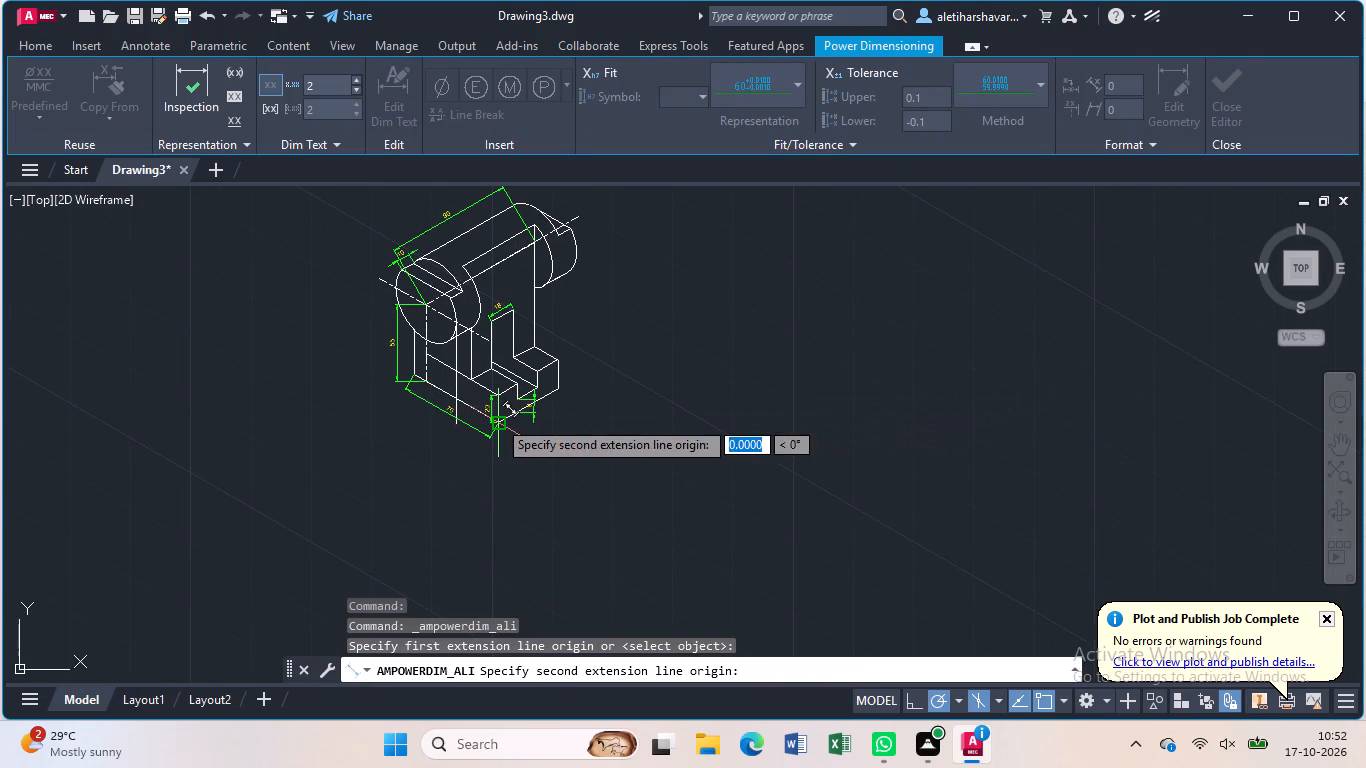
click(567, 384)
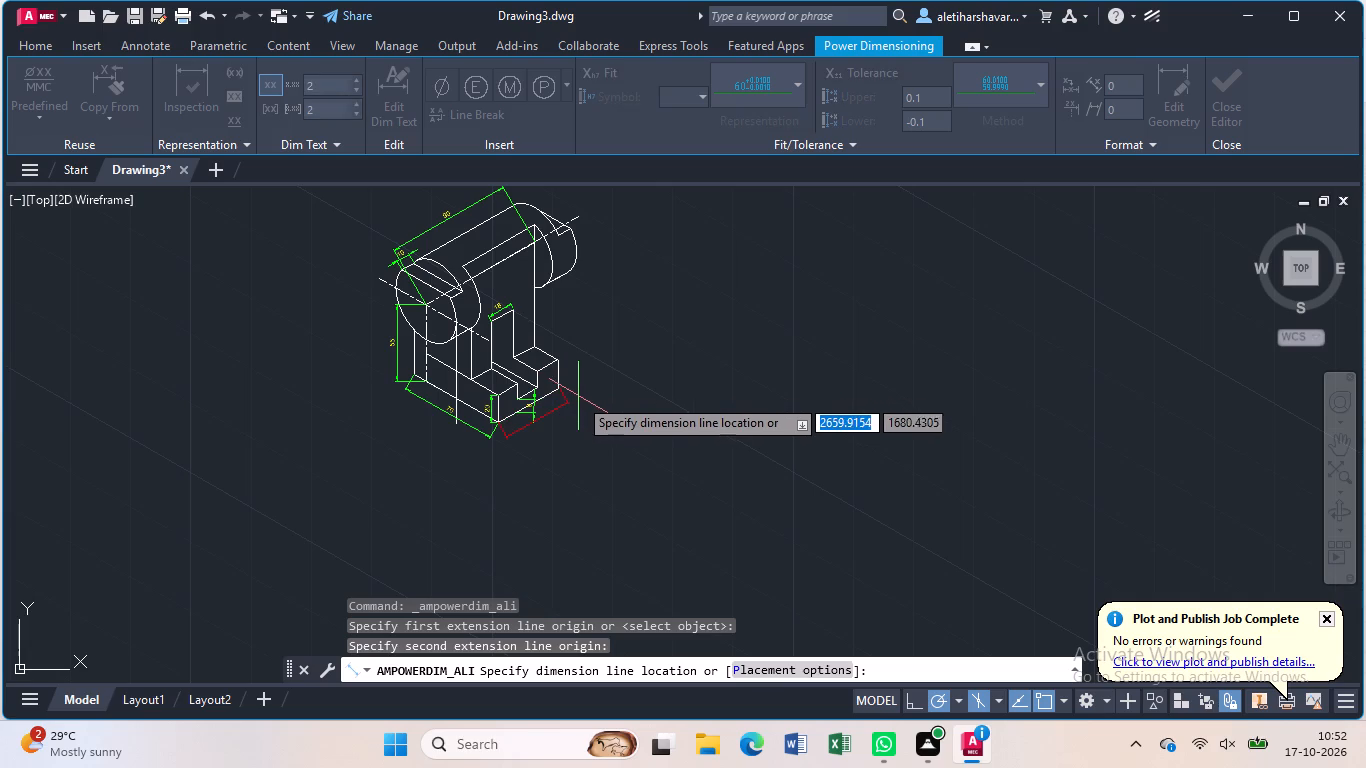
click(584, 414)
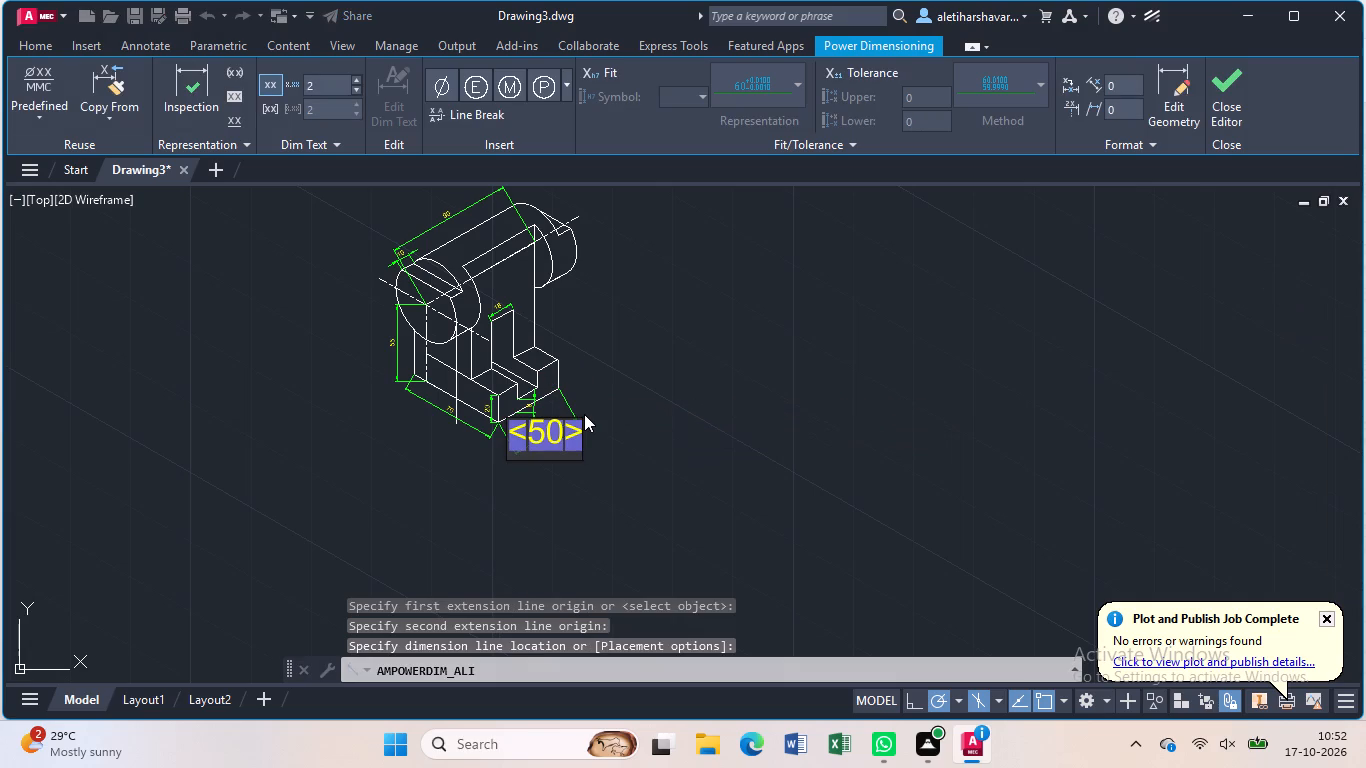
key(Return)
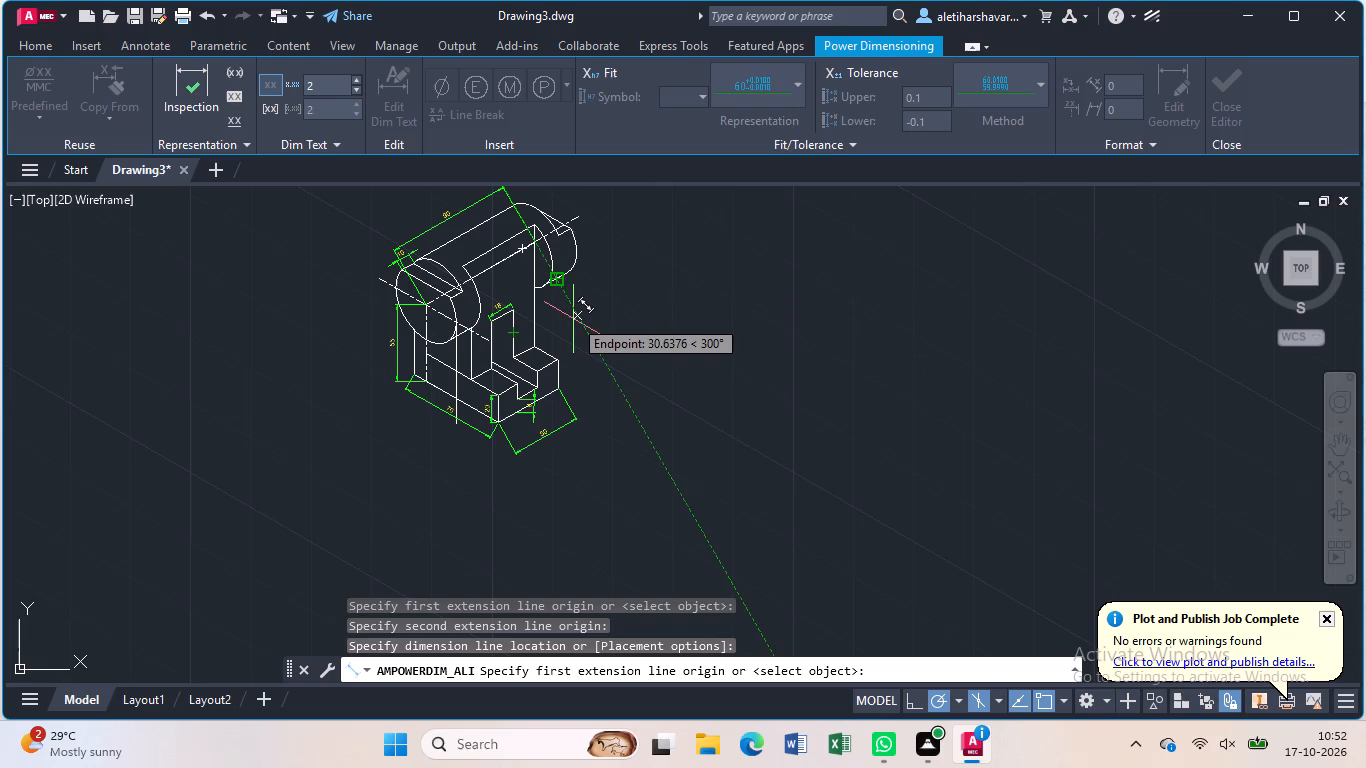
Add an aligned dimension from the slotted upright's top corner down to the base slot, overriding the dimension text with 45.
key(Escape)
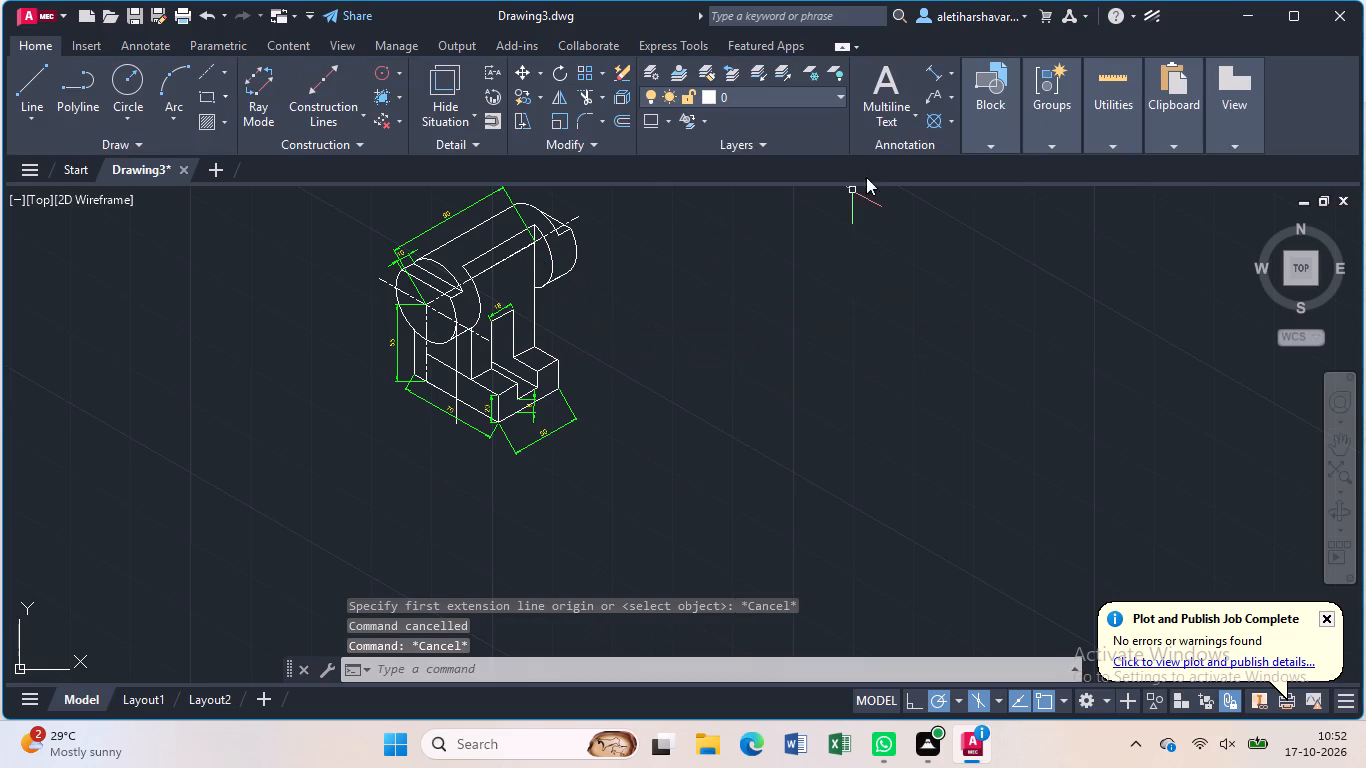
click(929, 71)
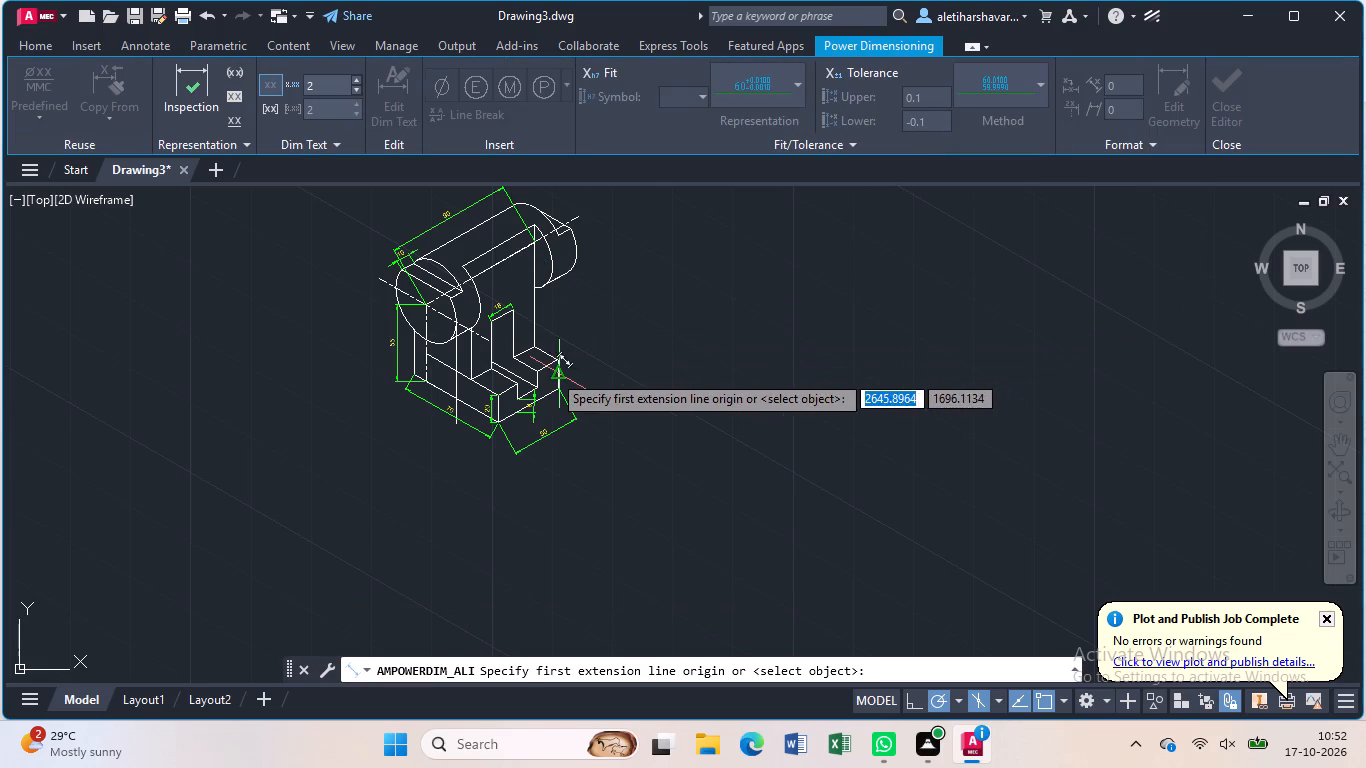
click(512, 312)
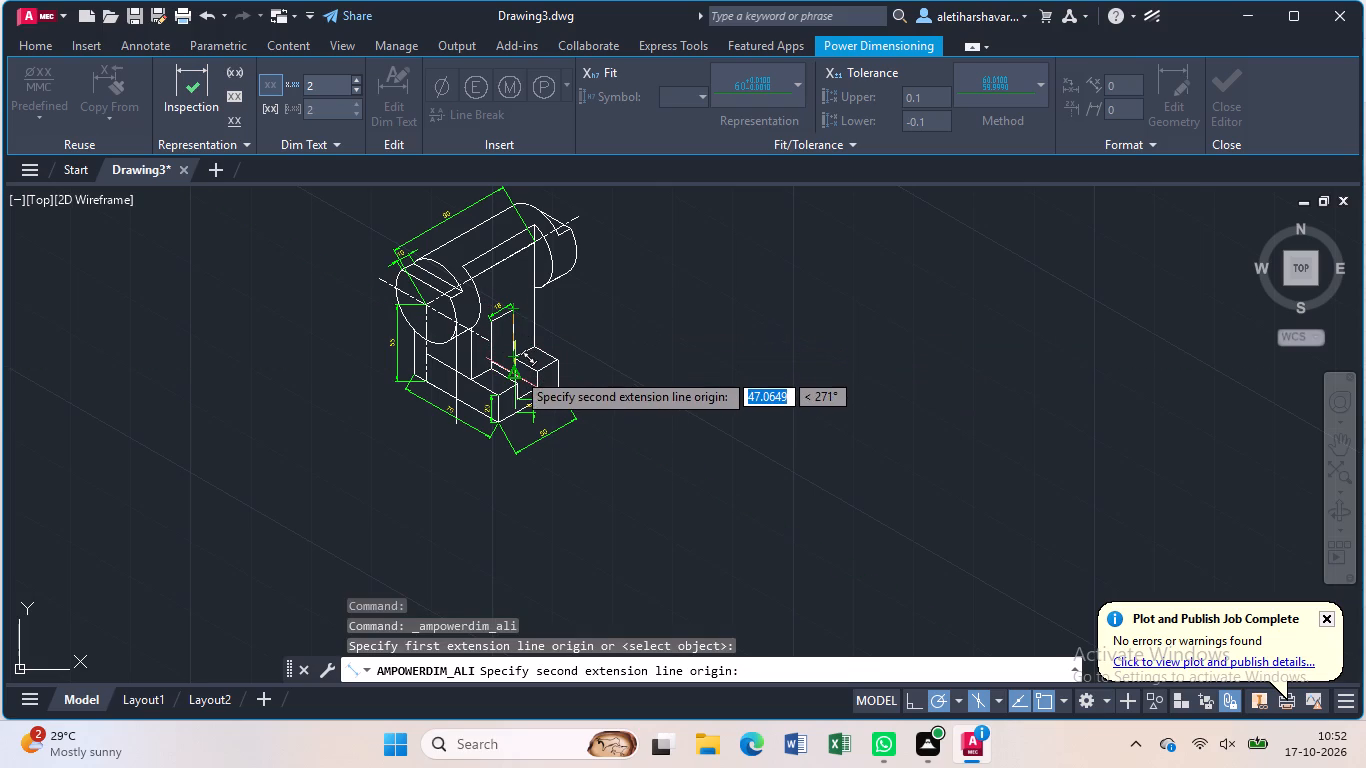
click(516, 371)
click(586, 357)
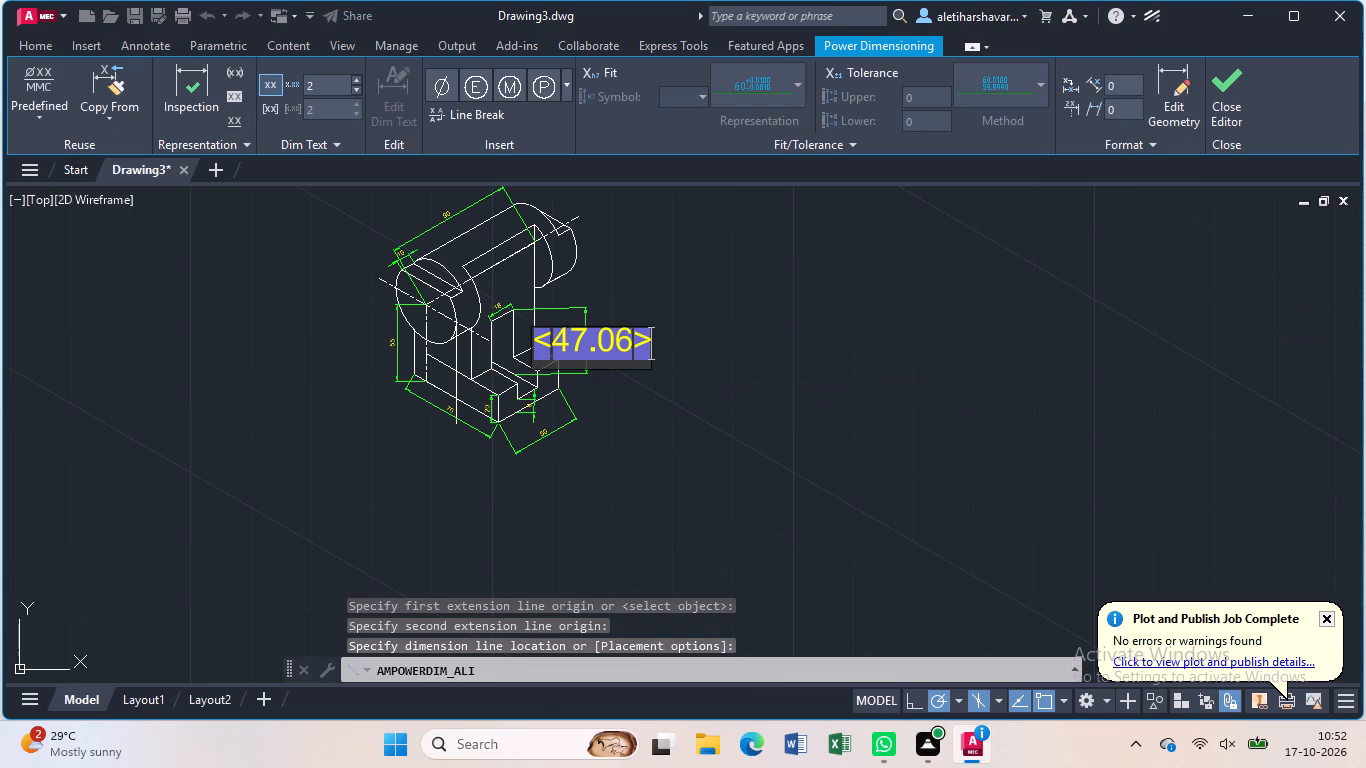
key(BackSpace)
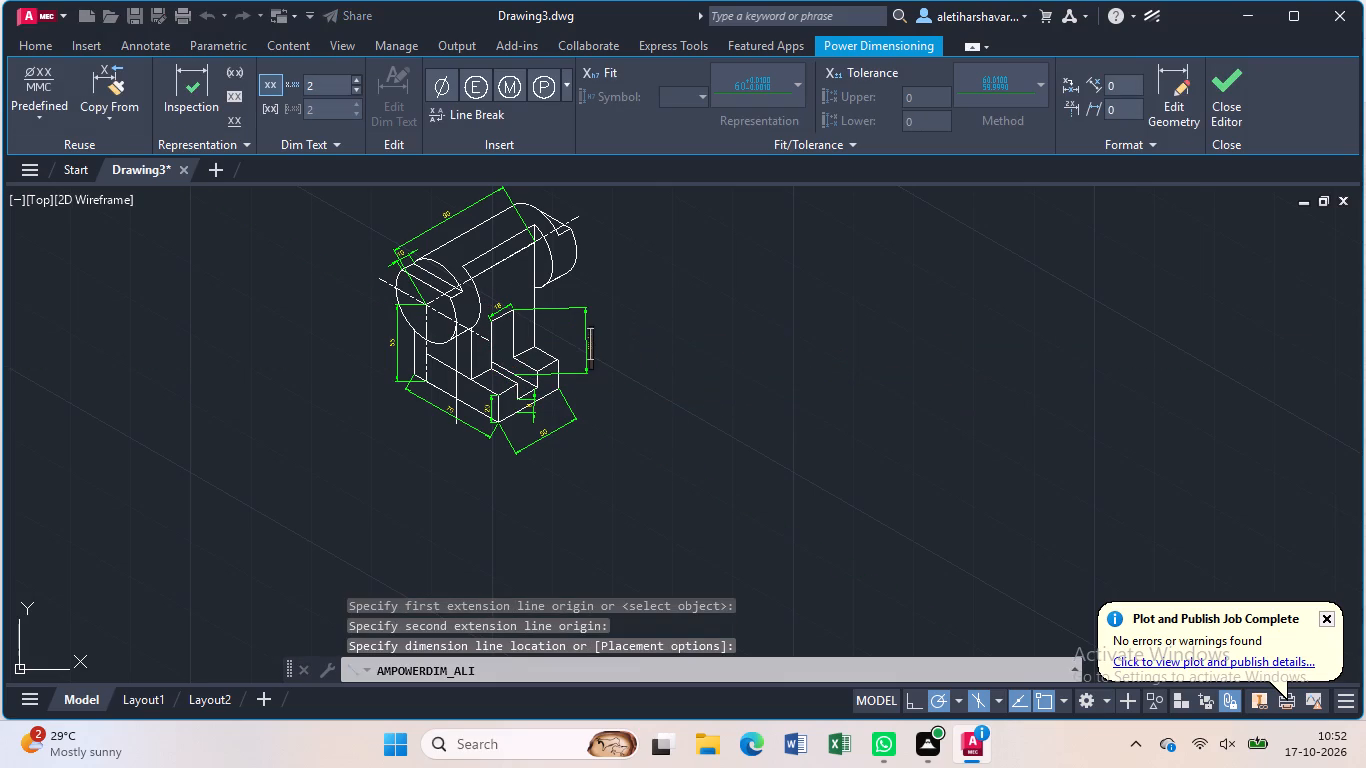
text(45)
key(Return)
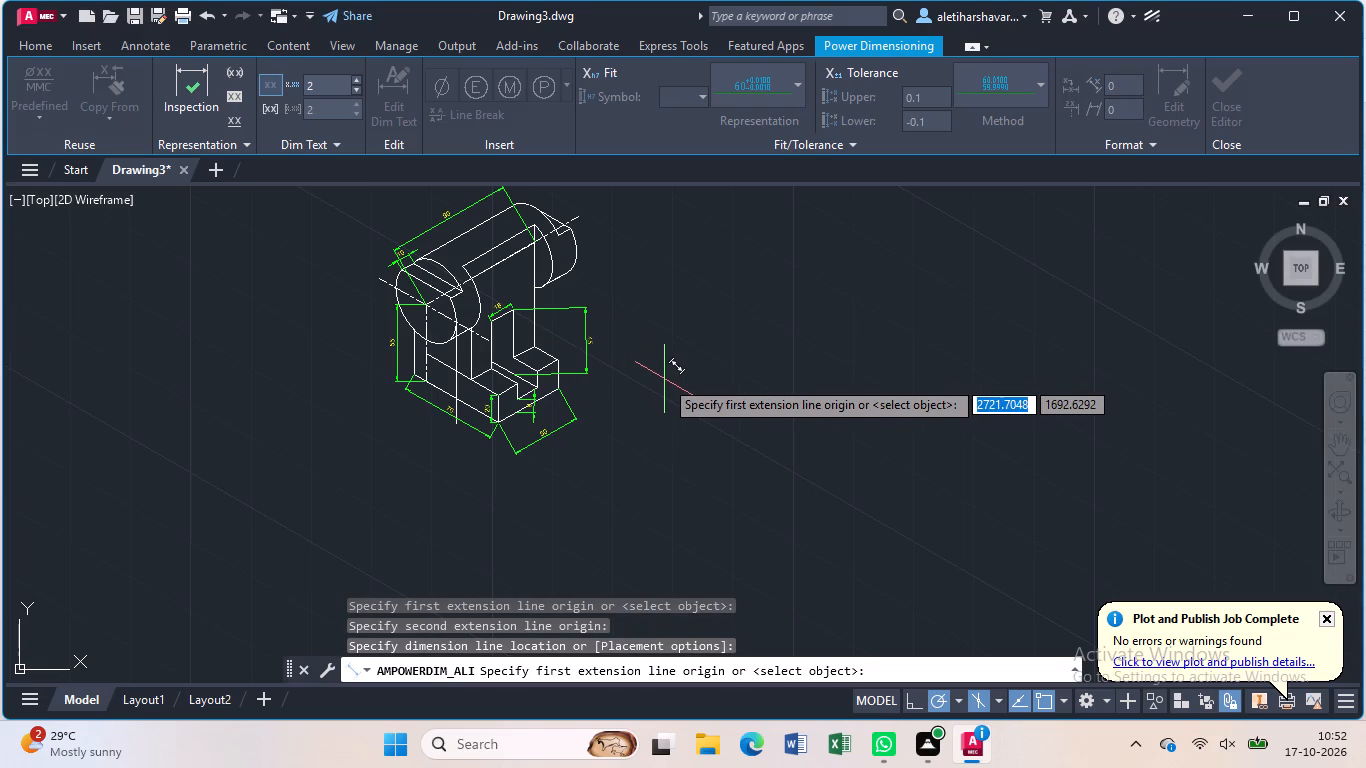
scroll(569, 311, down, 1)
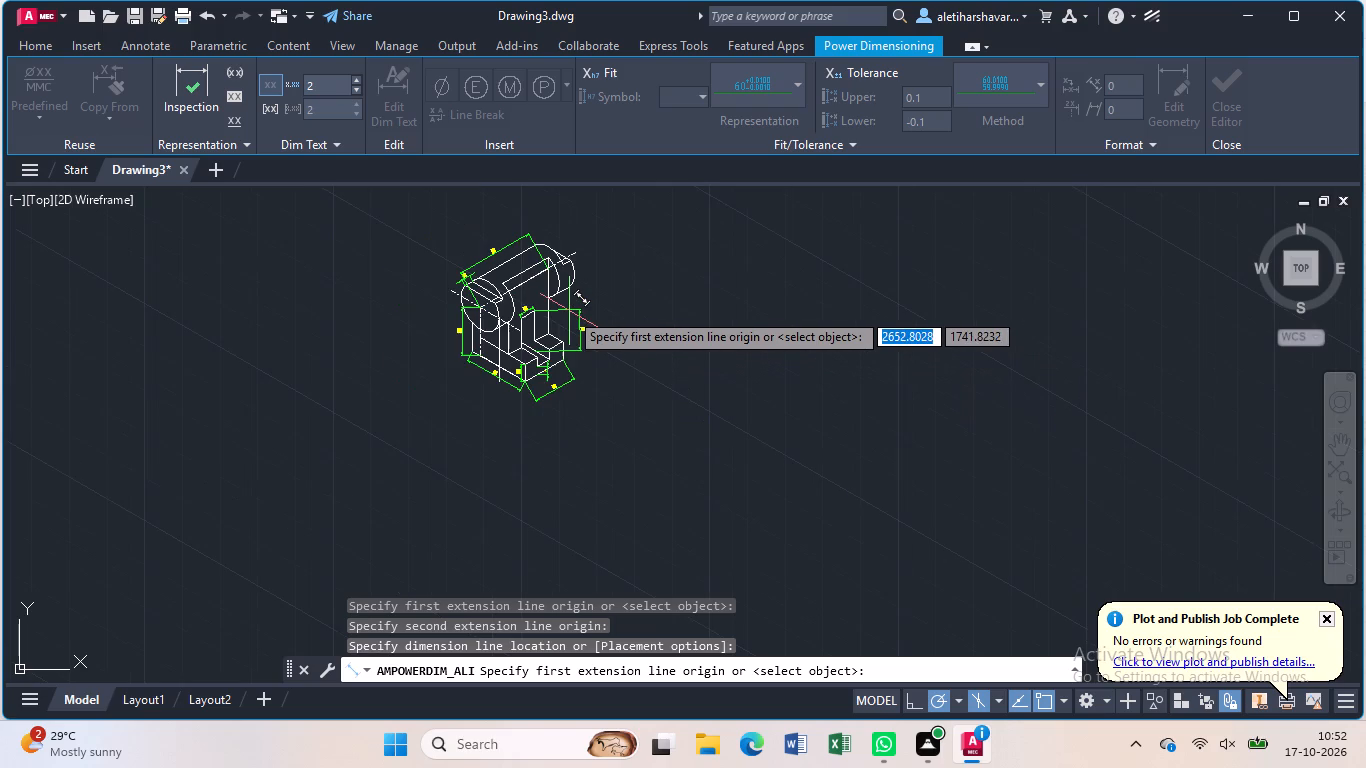
key(Escape)
Replace the 90 dimension above the cylinder with an aligned one from the front disc's centre to the centreline's outer rear point, overriding its text with 90.
click(513, 240)
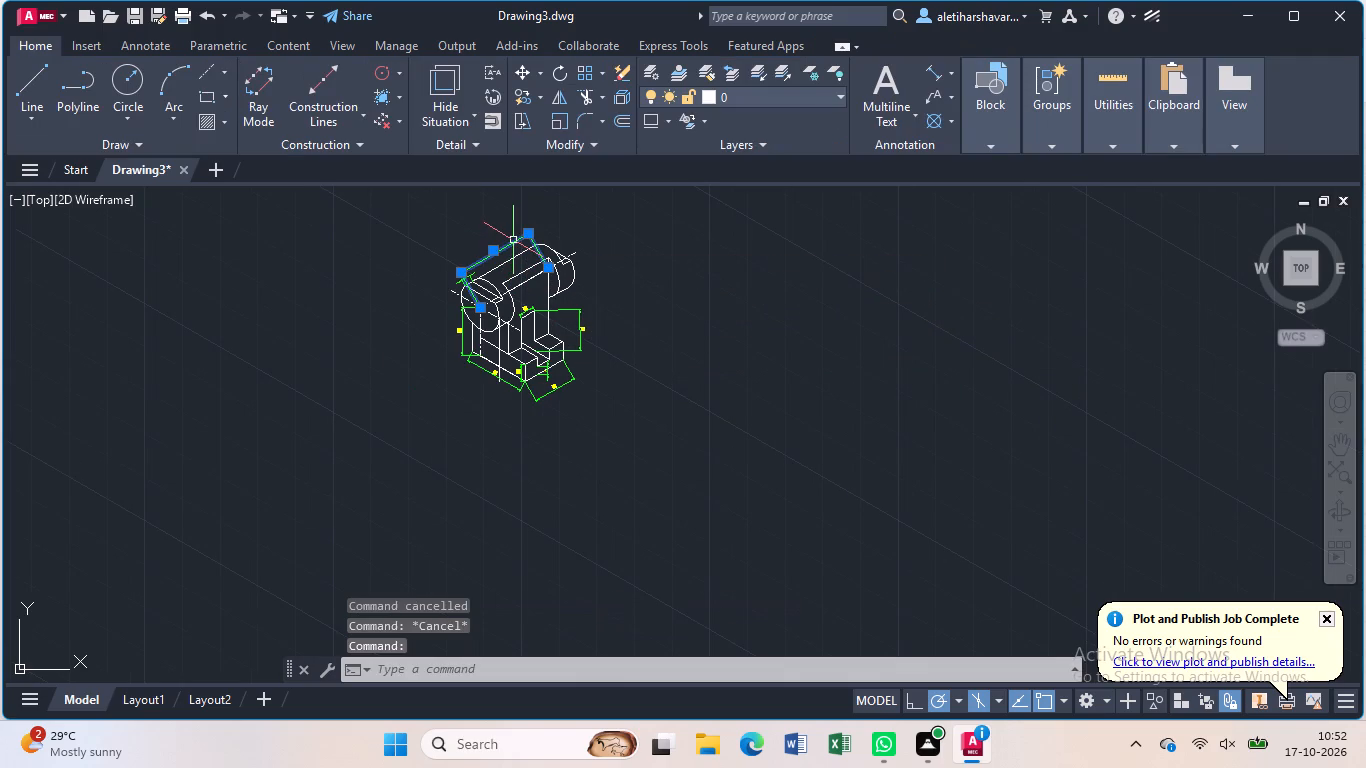
key(Delete)
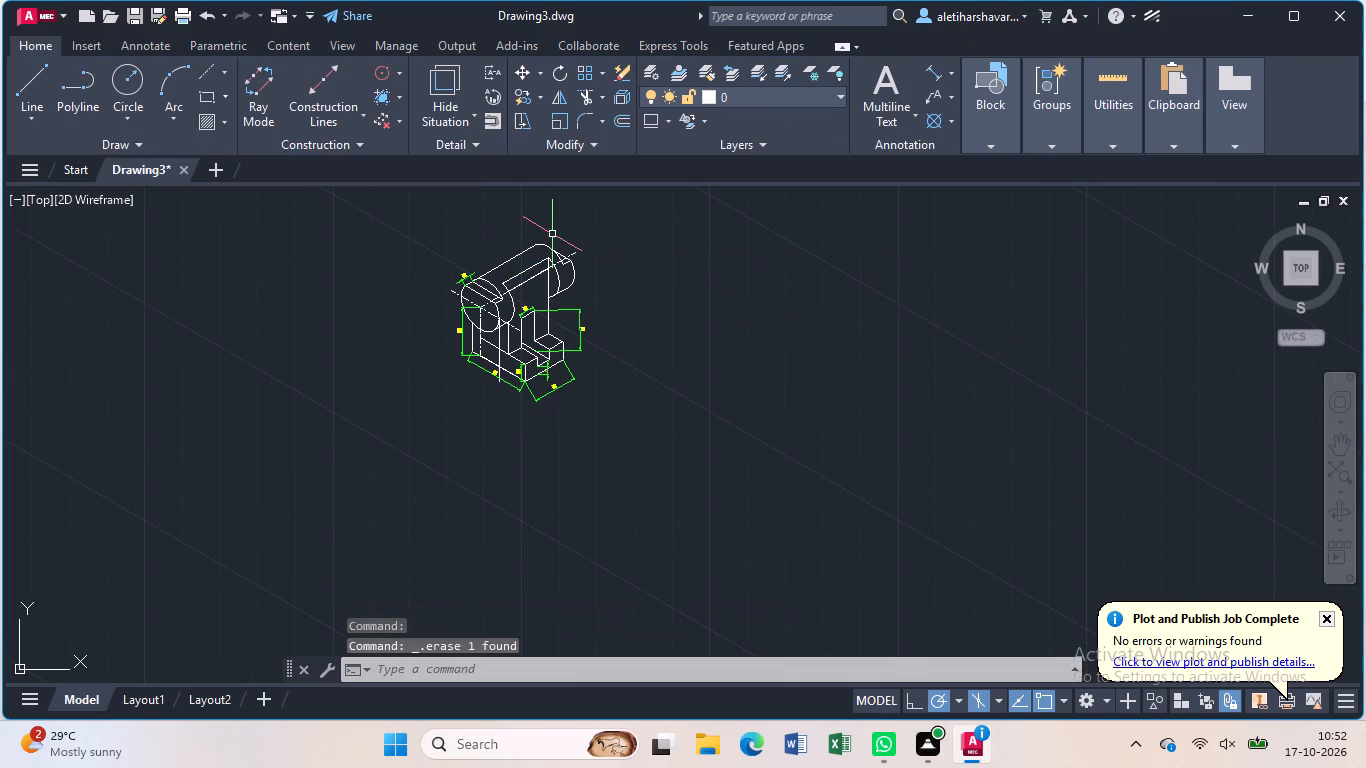
click(933, 75)
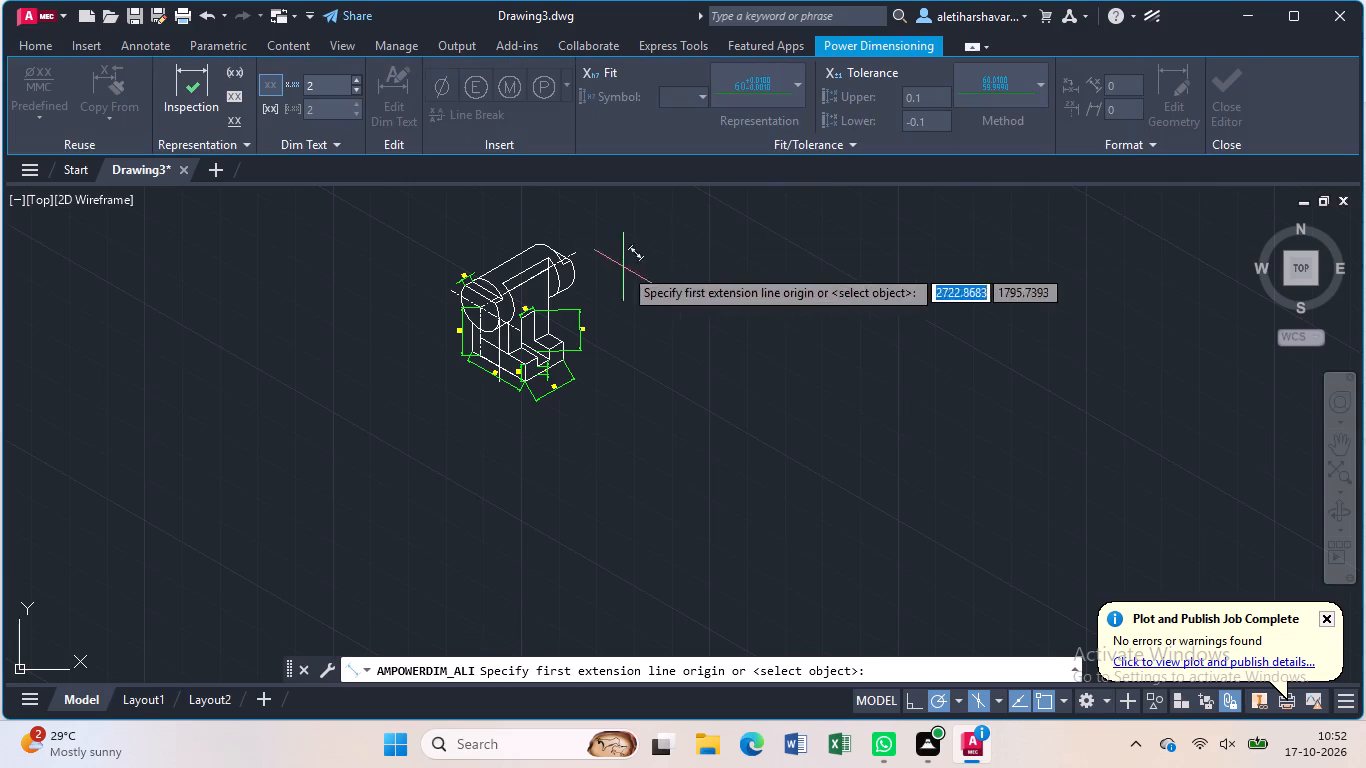
click(477, 306)
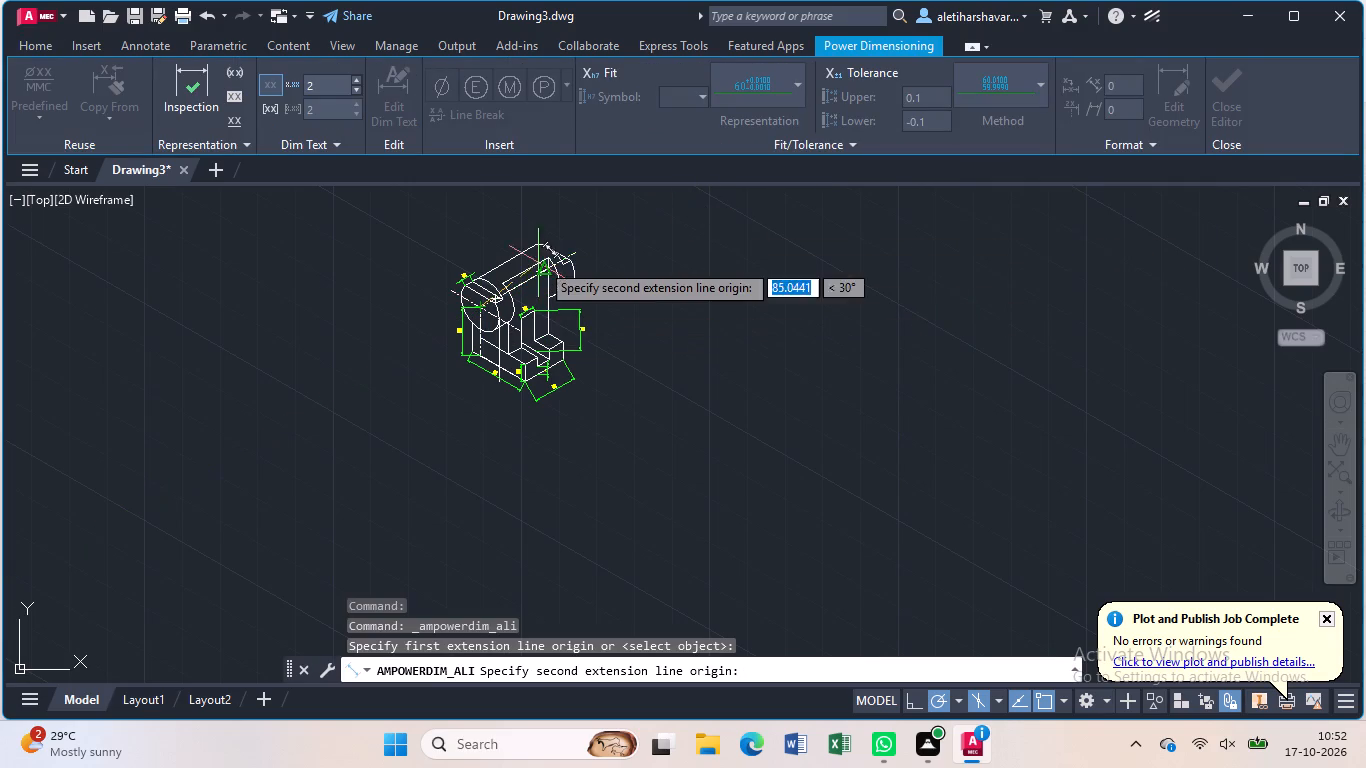
click(566, 257)
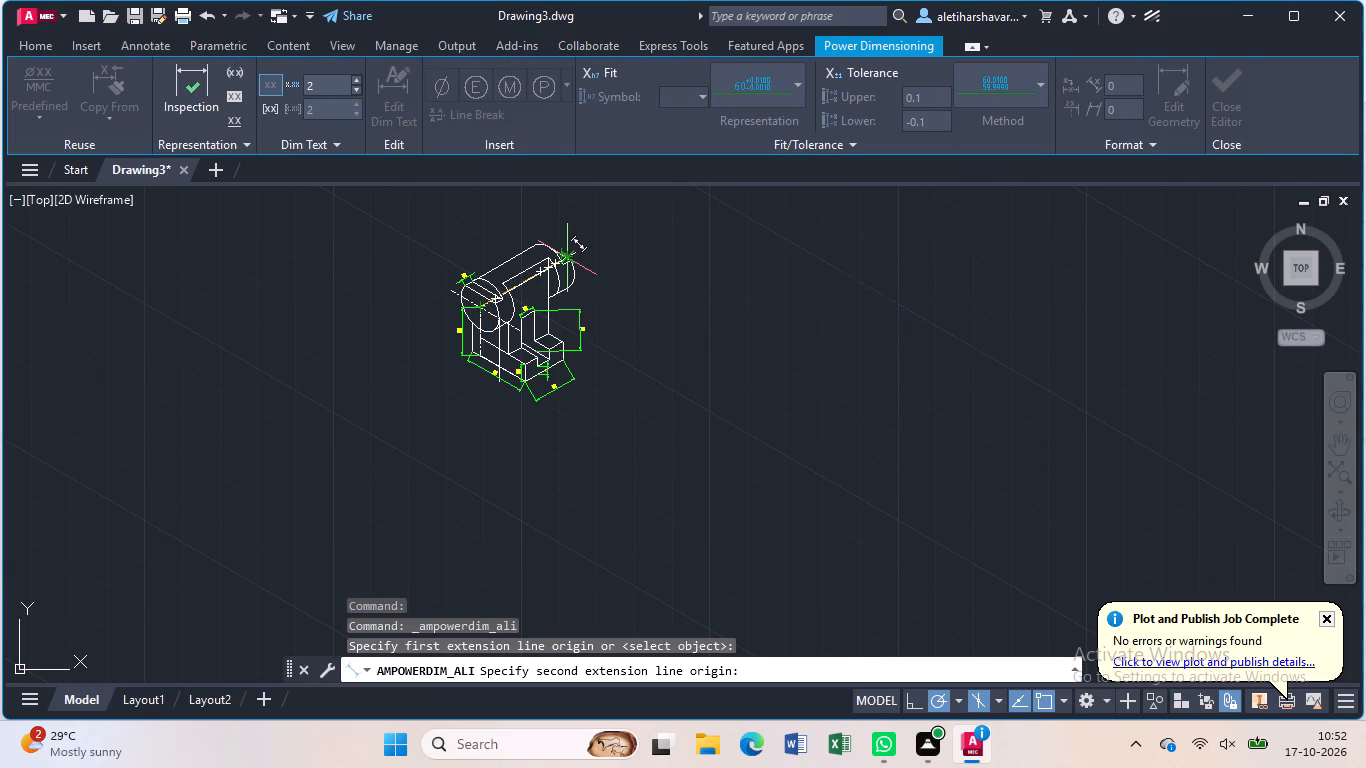
click(521, 228)
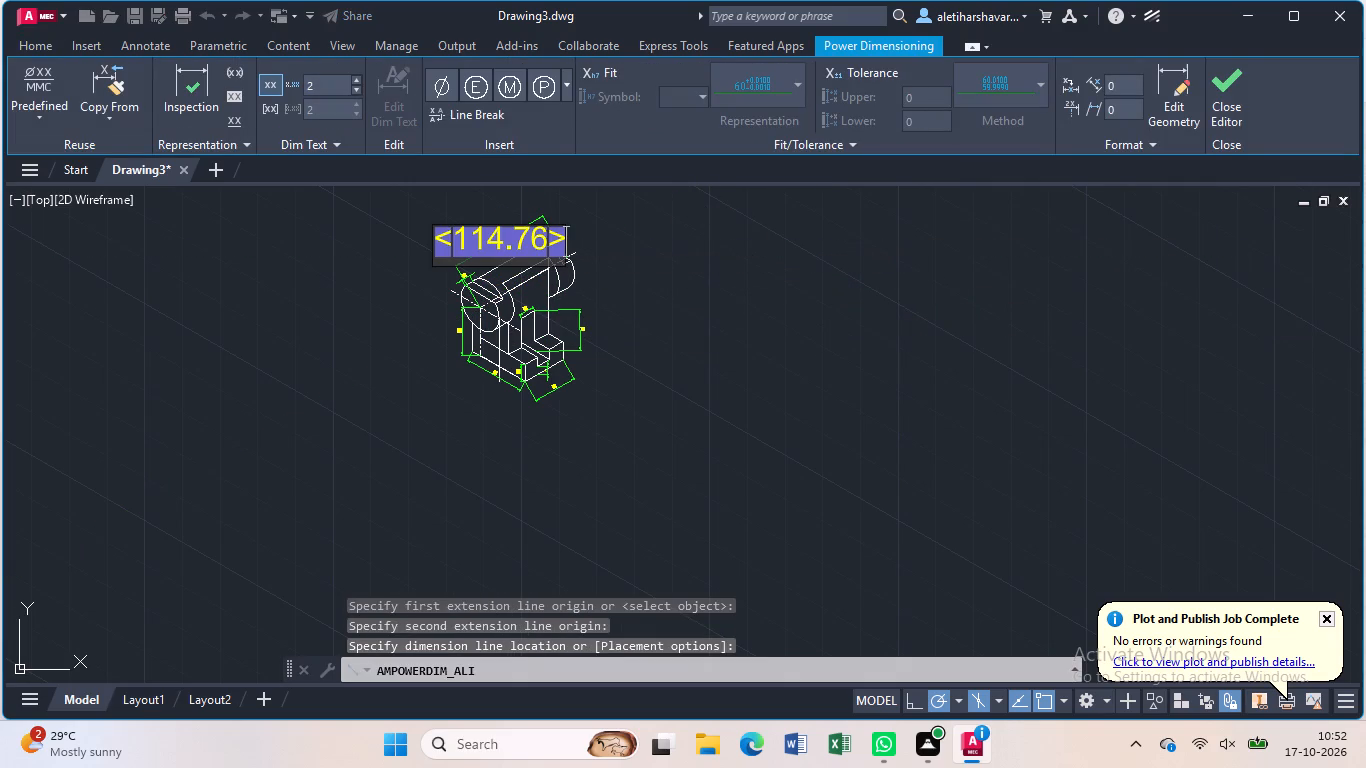
key(BackSpace)
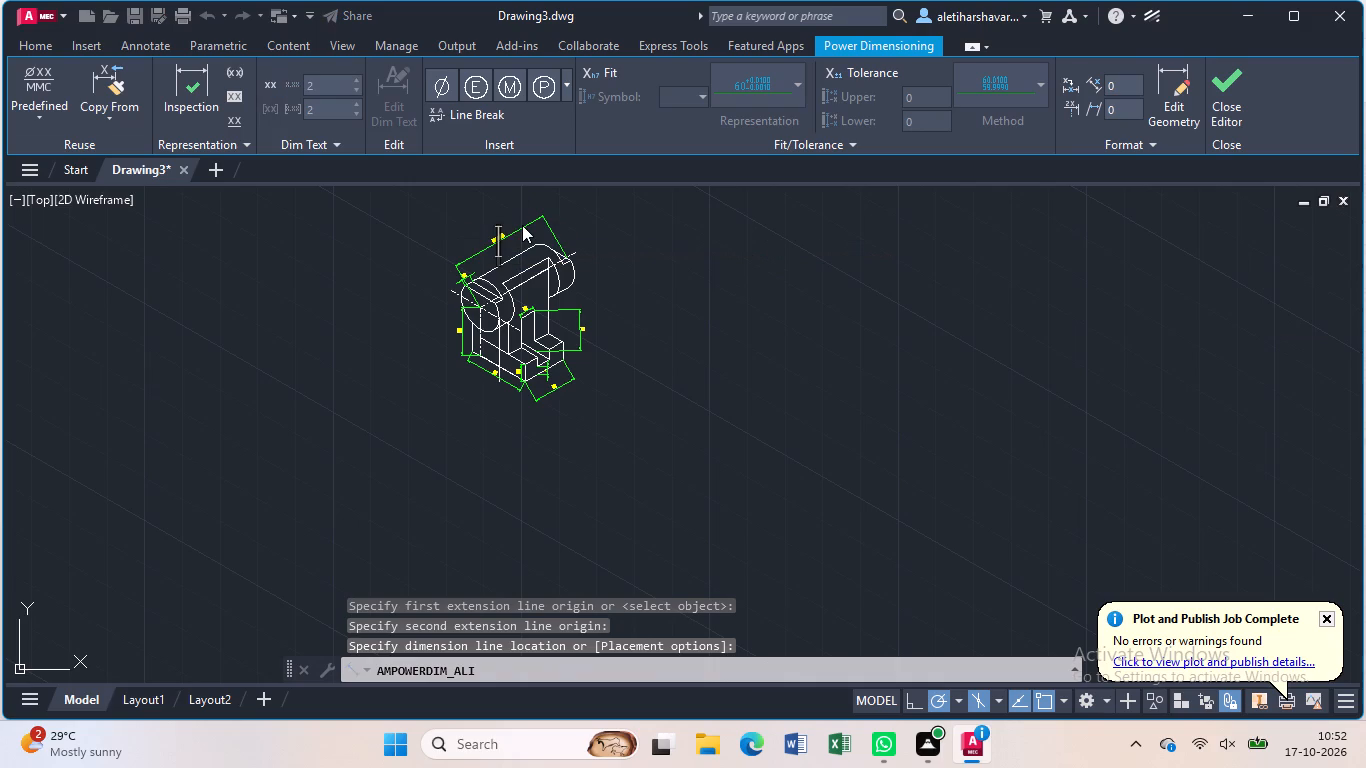
text(90)
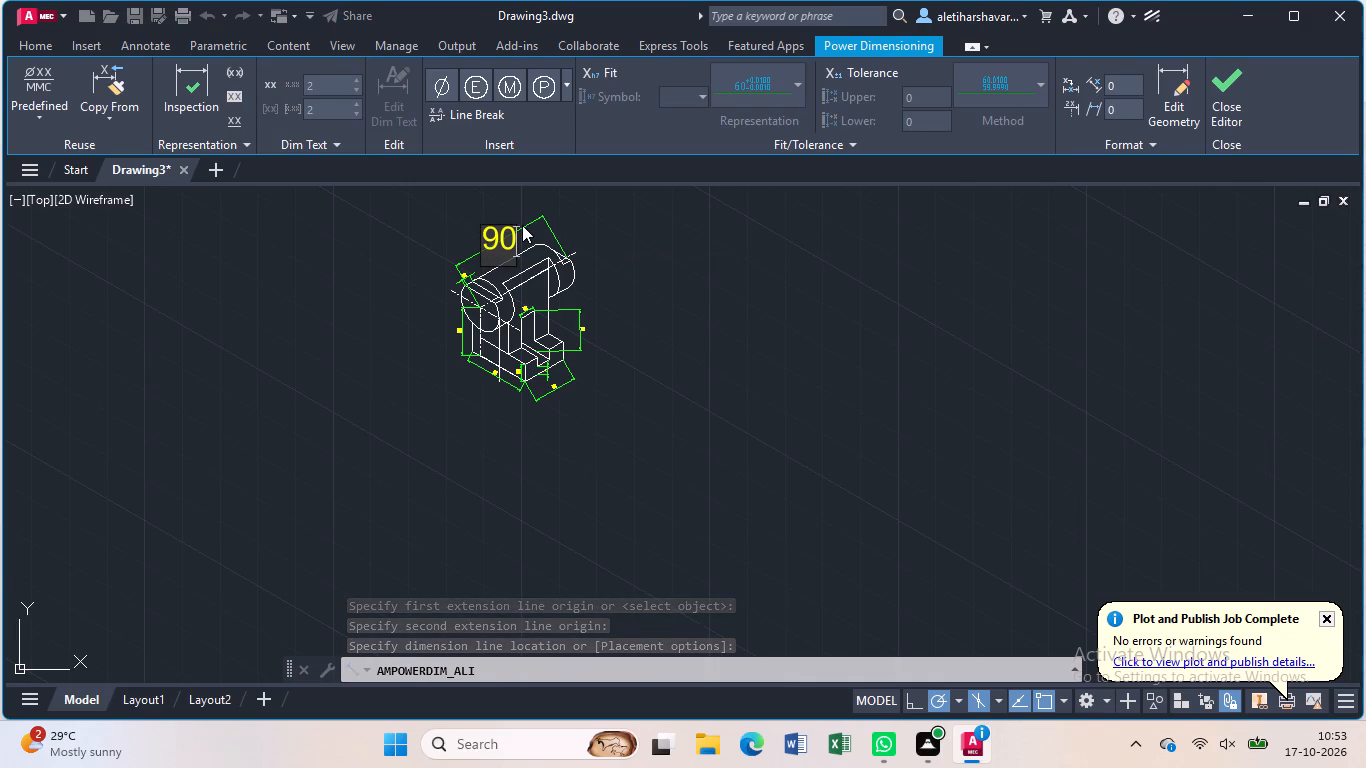
key(Return)
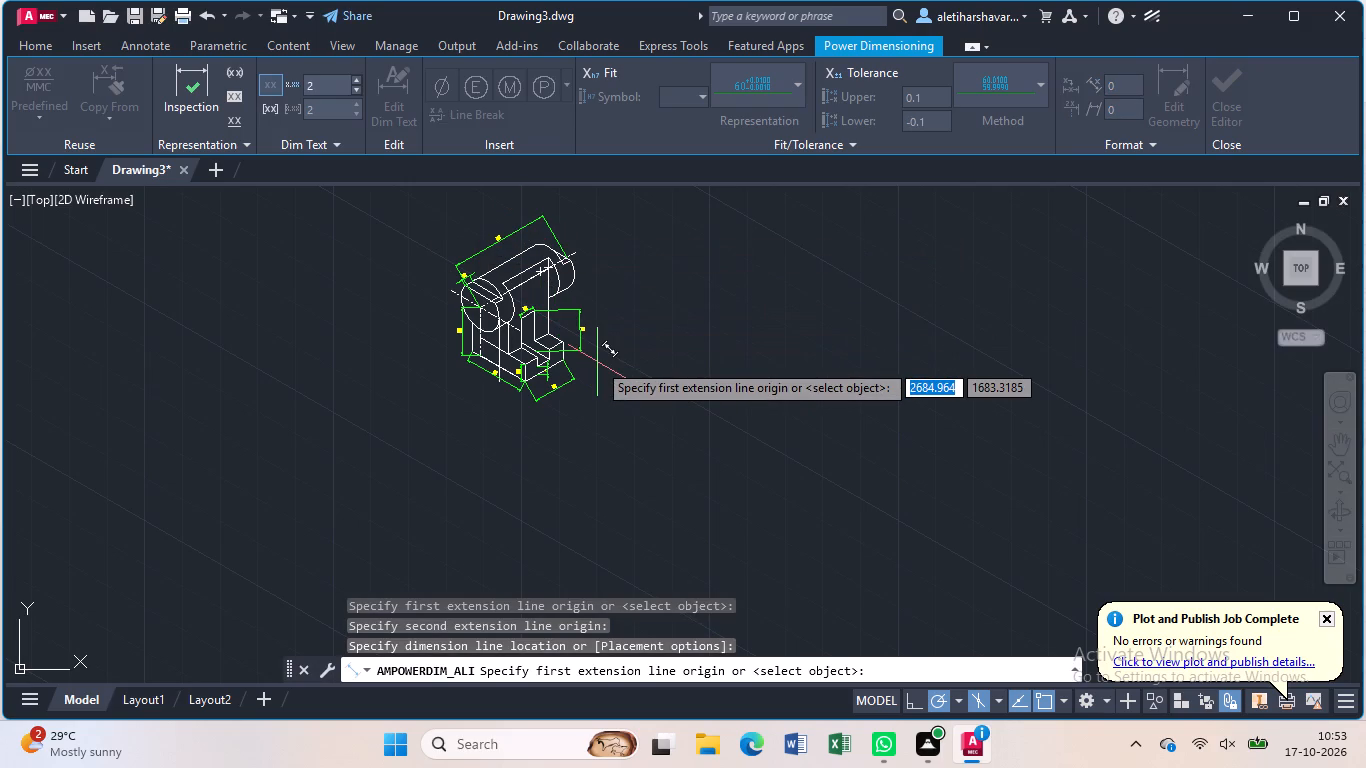
key(Escape)
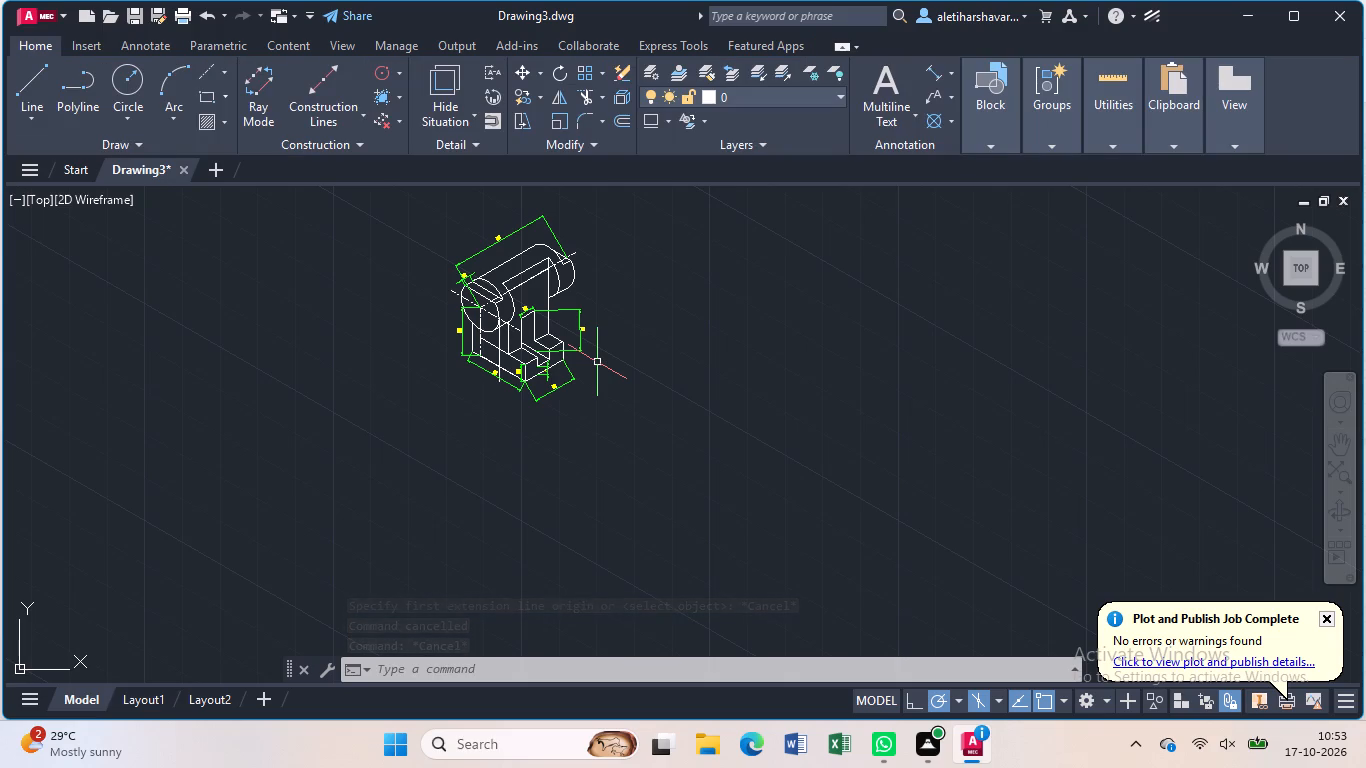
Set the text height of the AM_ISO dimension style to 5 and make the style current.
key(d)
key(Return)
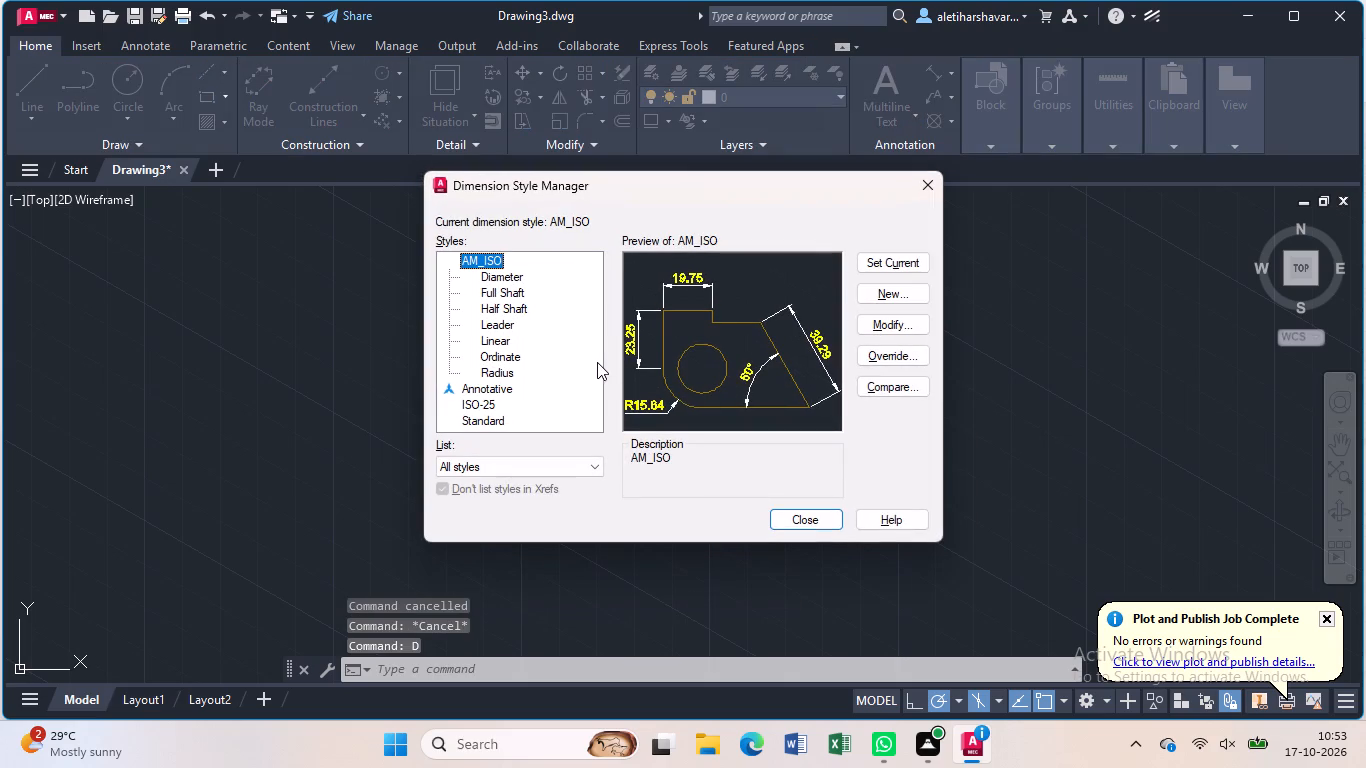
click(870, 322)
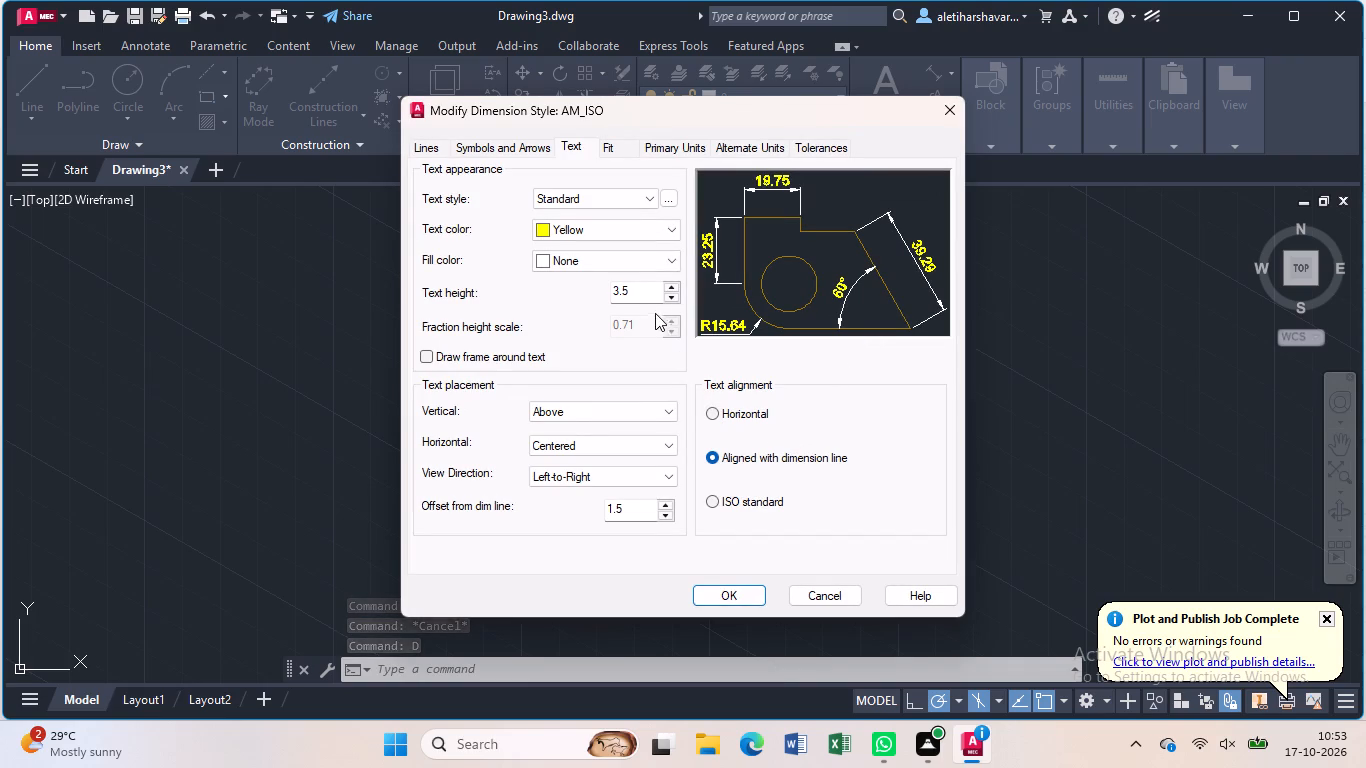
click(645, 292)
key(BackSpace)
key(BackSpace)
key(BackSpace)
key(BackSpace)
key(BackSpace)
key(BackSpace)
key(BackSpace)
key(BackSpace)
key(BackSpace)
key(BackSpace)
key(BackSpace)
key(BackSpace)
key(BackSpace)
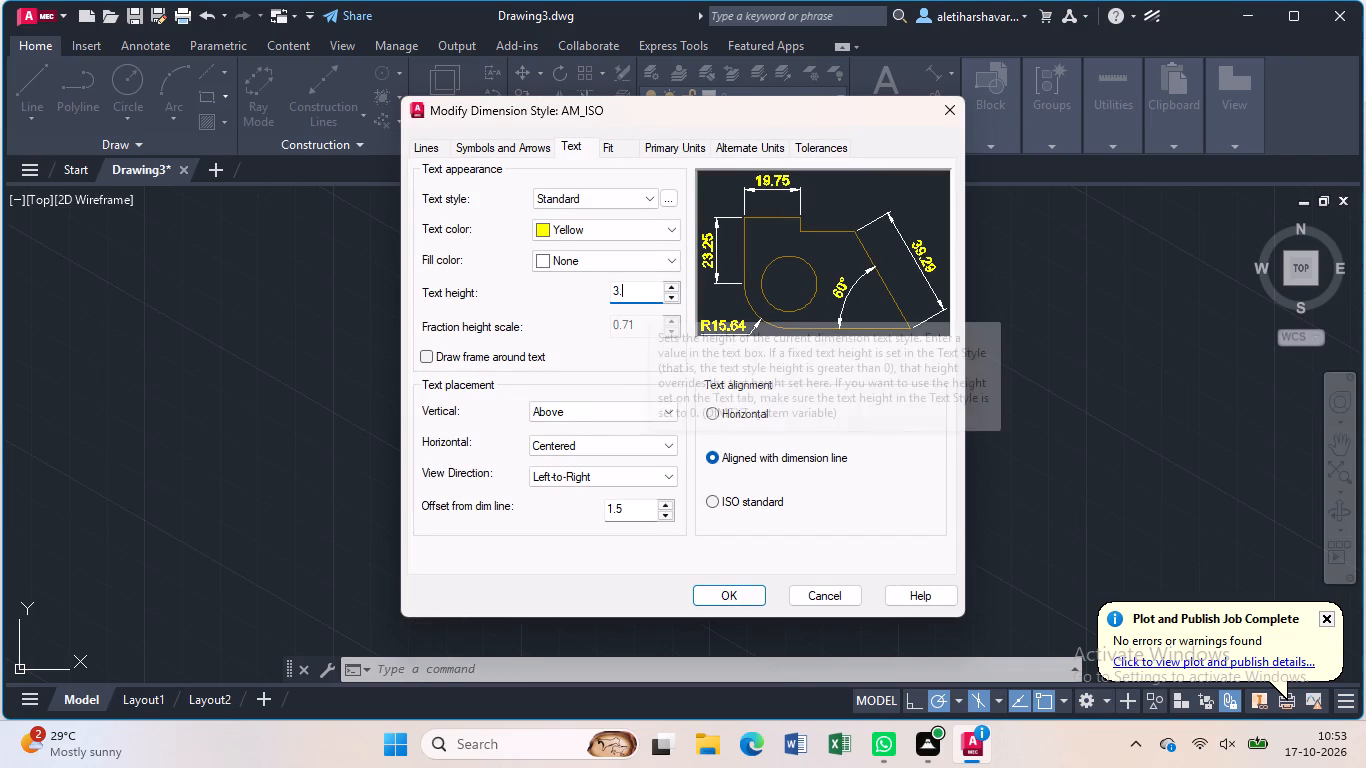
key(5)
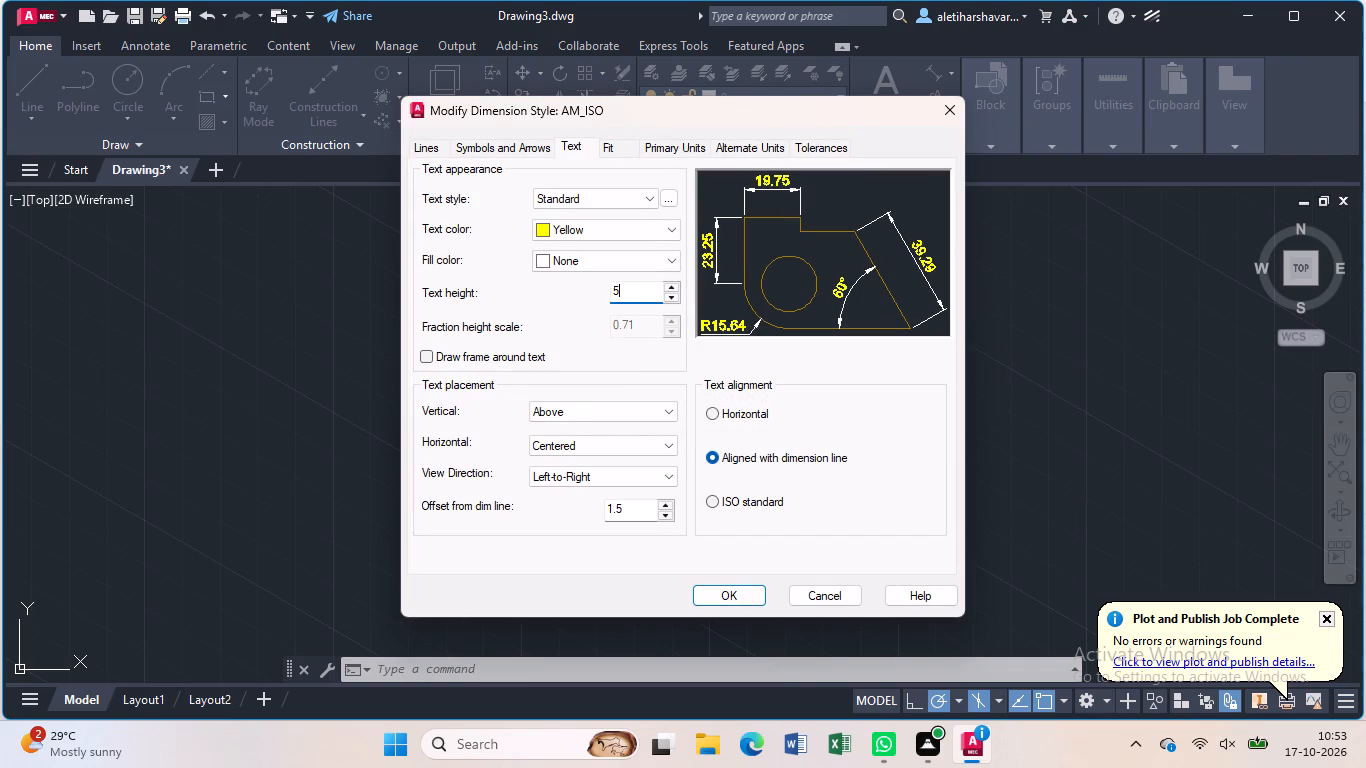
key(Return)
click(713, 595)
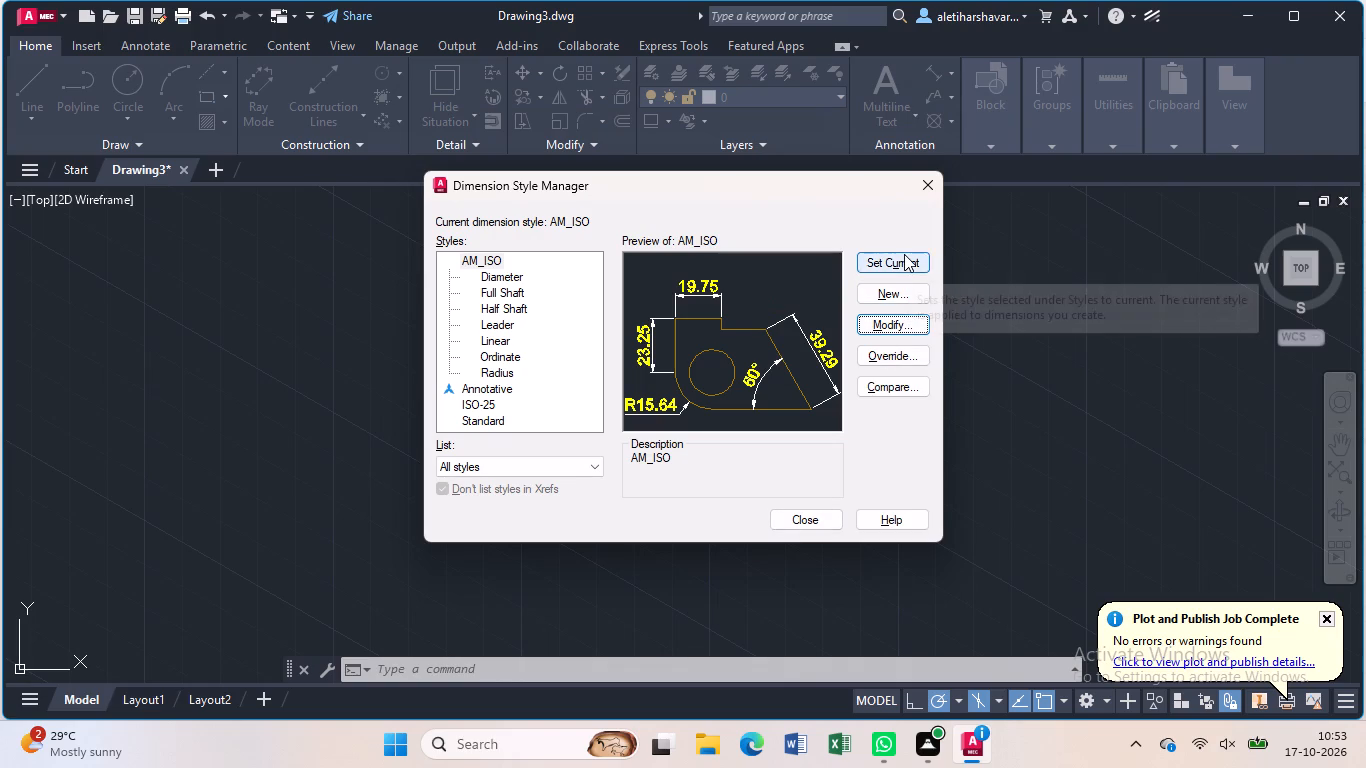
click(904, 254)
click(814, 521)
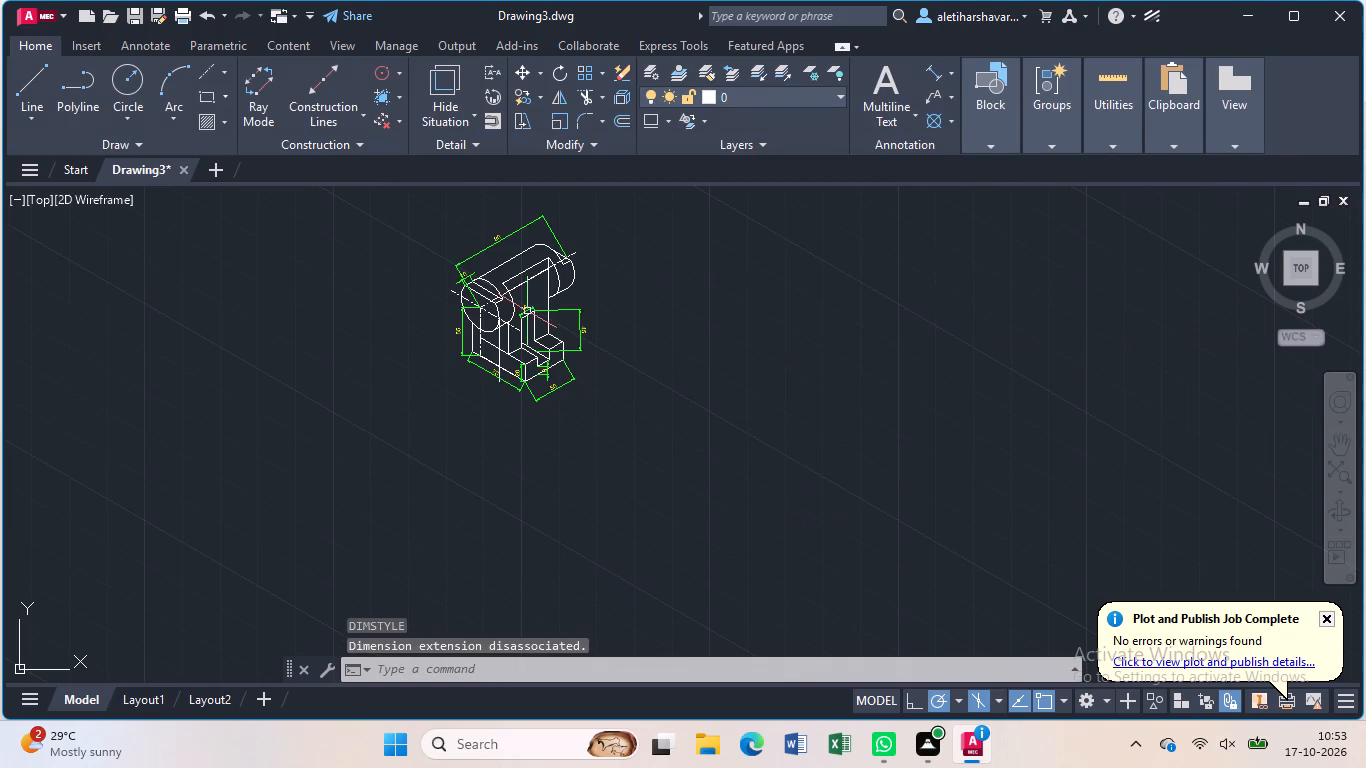
Set the text height of the AM_ISO dimension style to 8 and make the style current.
middle_drag(527, 308, 579, 381)
scroll(579, 381, up, 2)
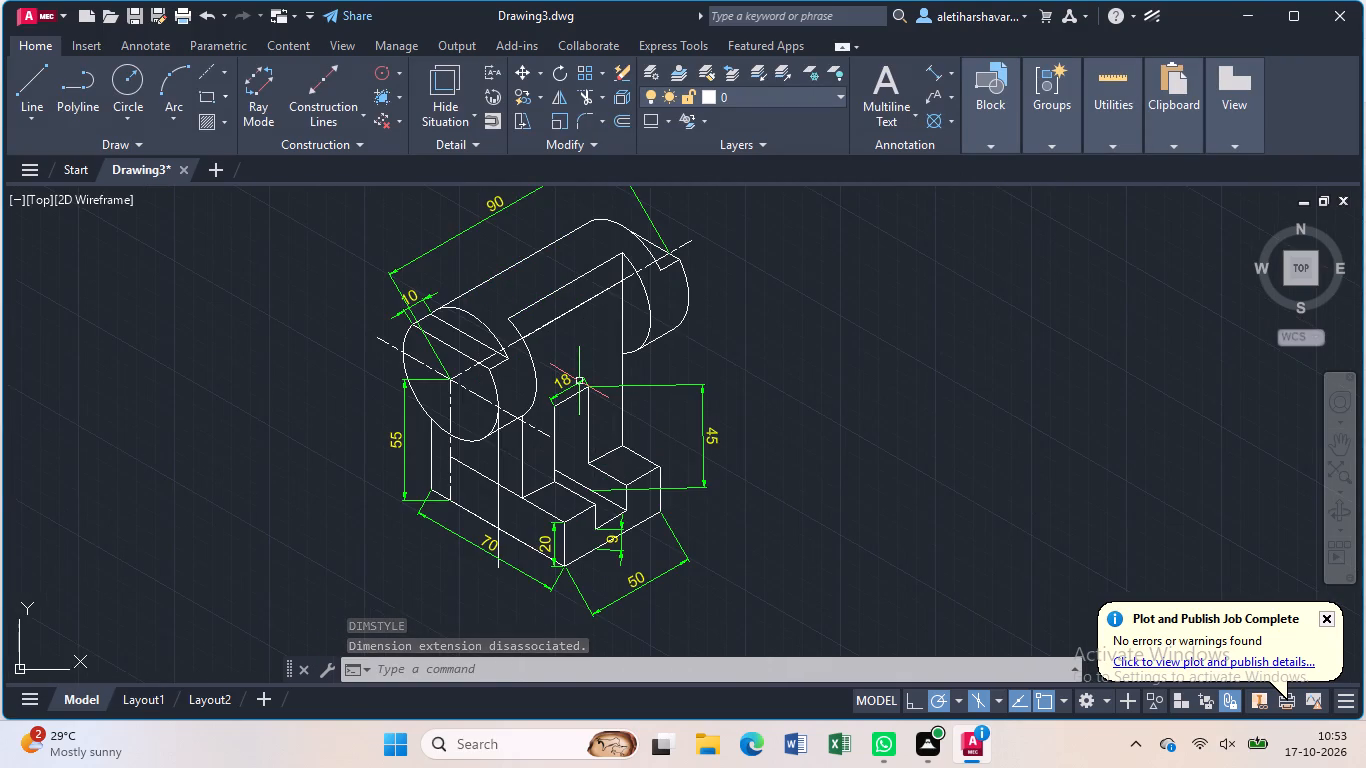
scroll(579, 381, down, 1)
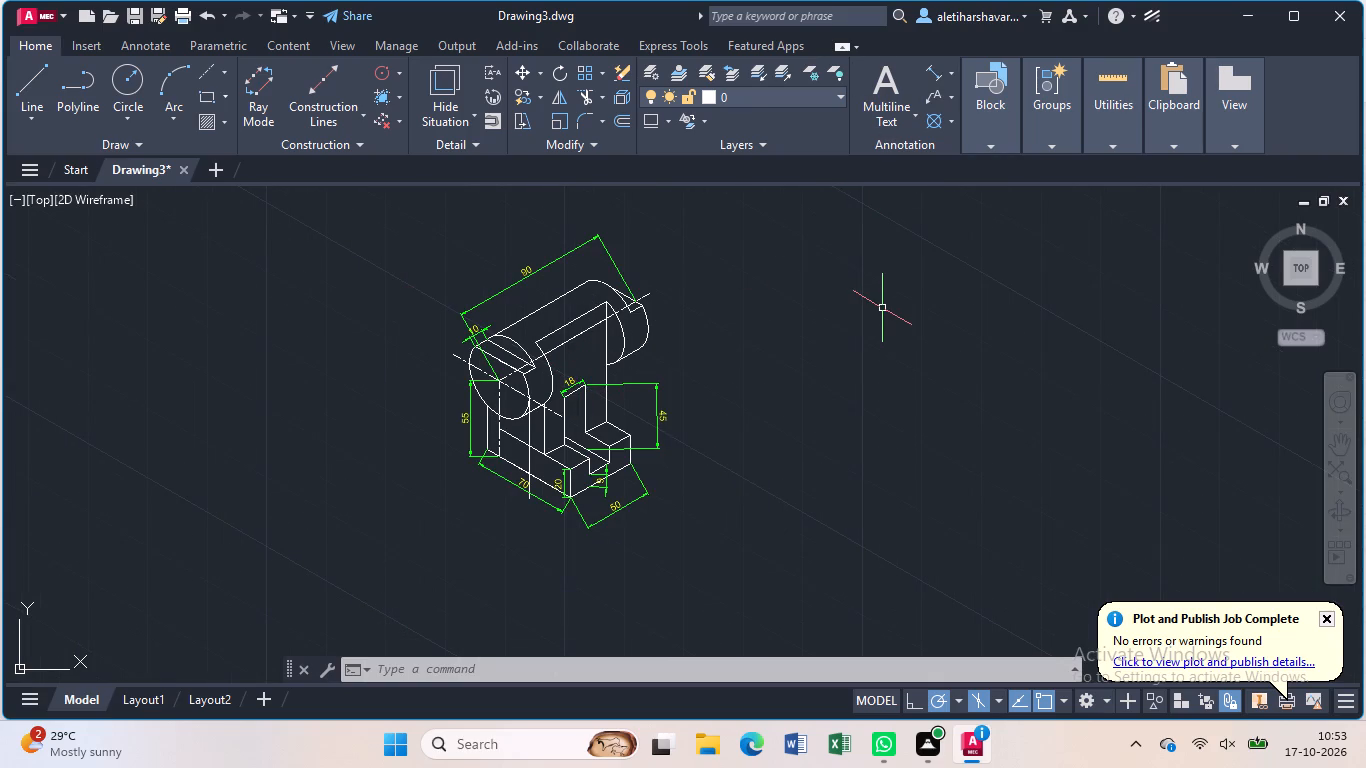
key(d)
key(Return)
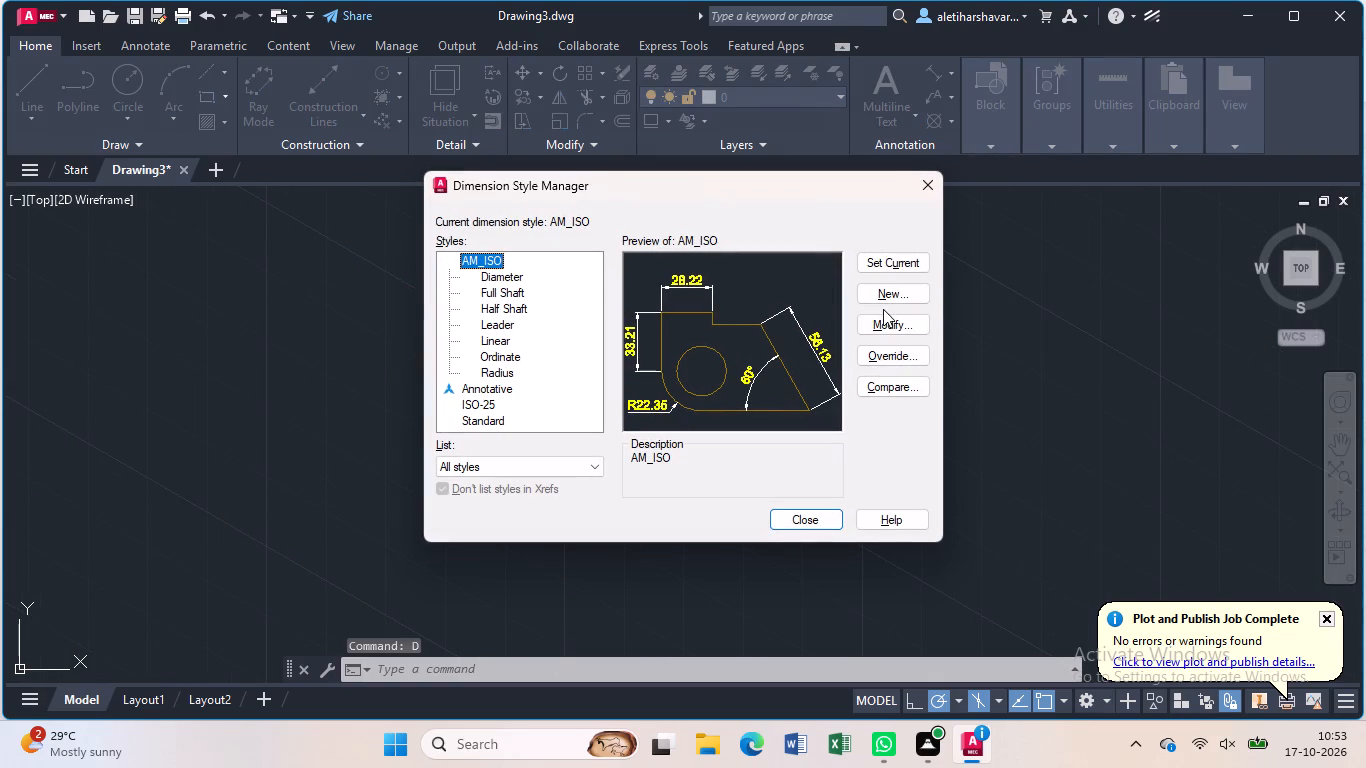
click(889, 320)
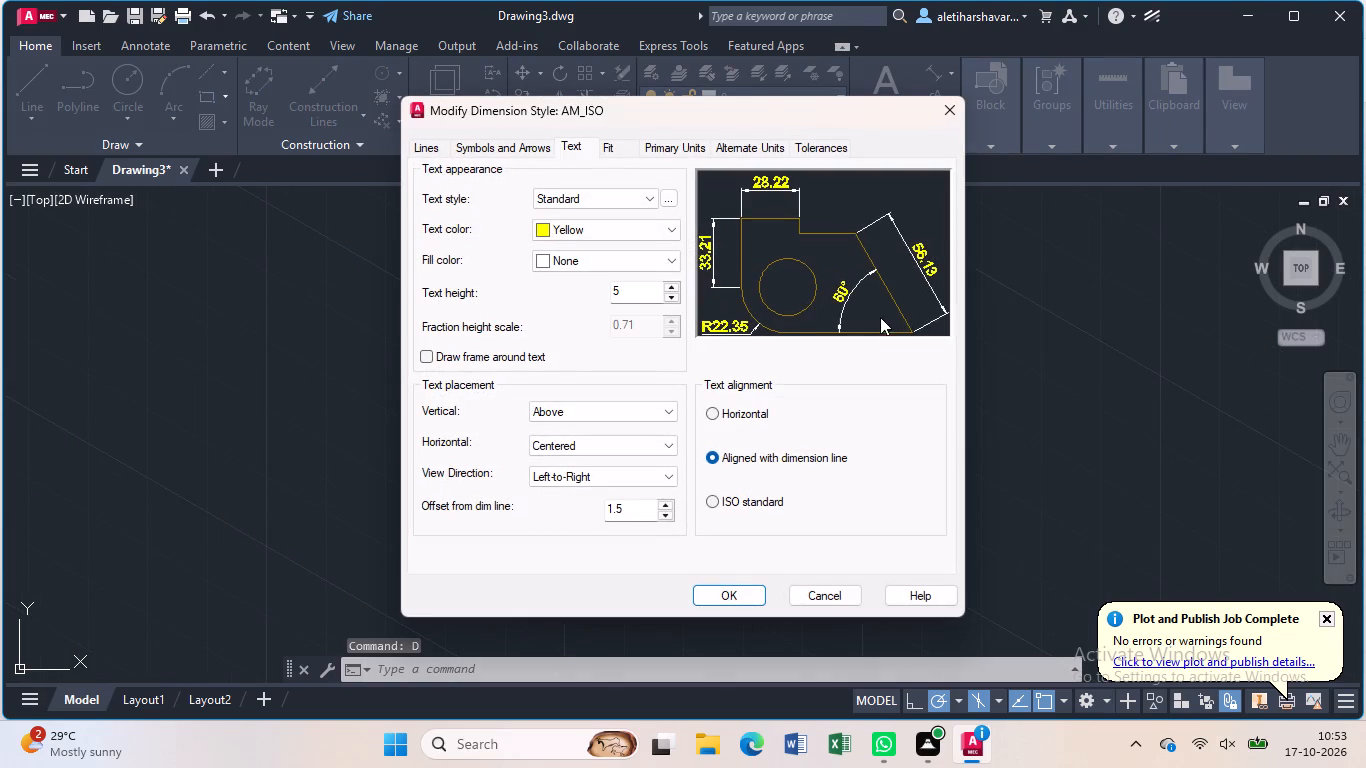
click(651, 294)
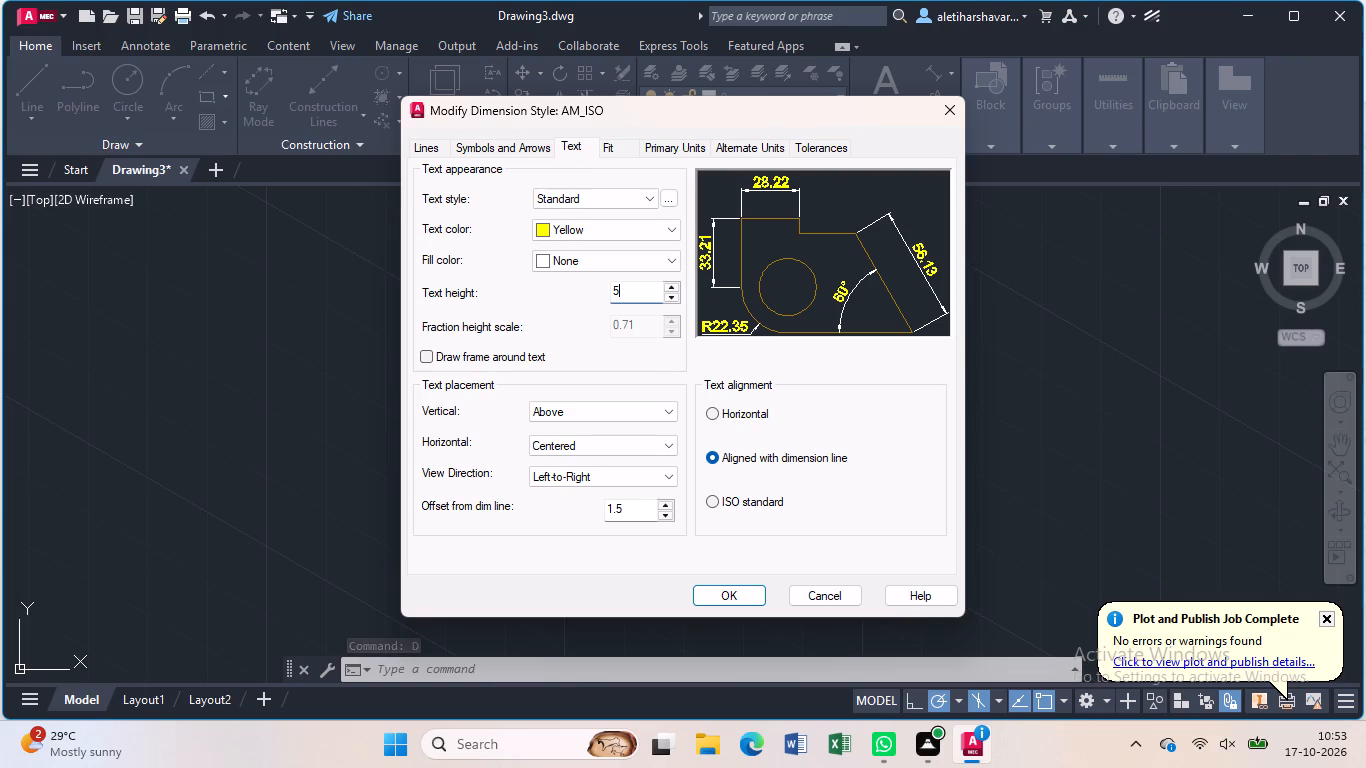
key(BackSpace)
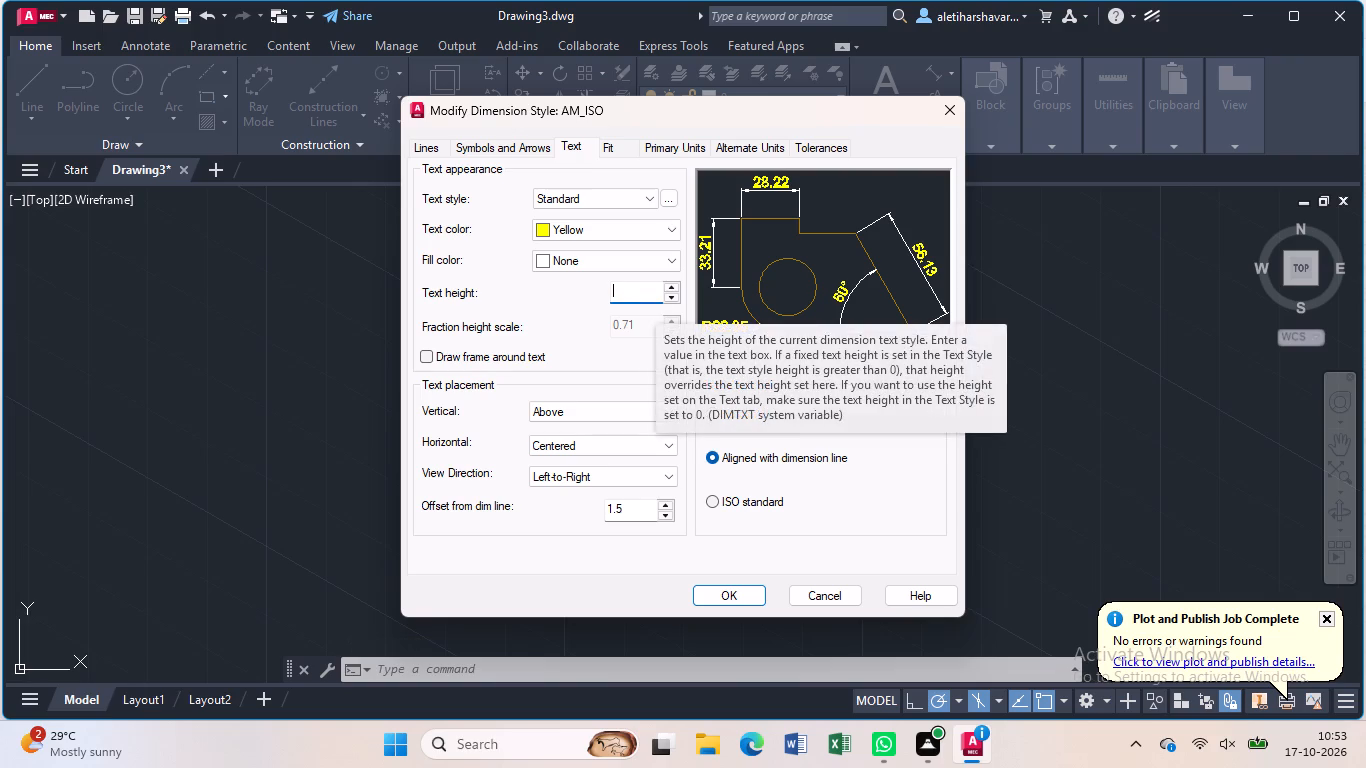
key(8)
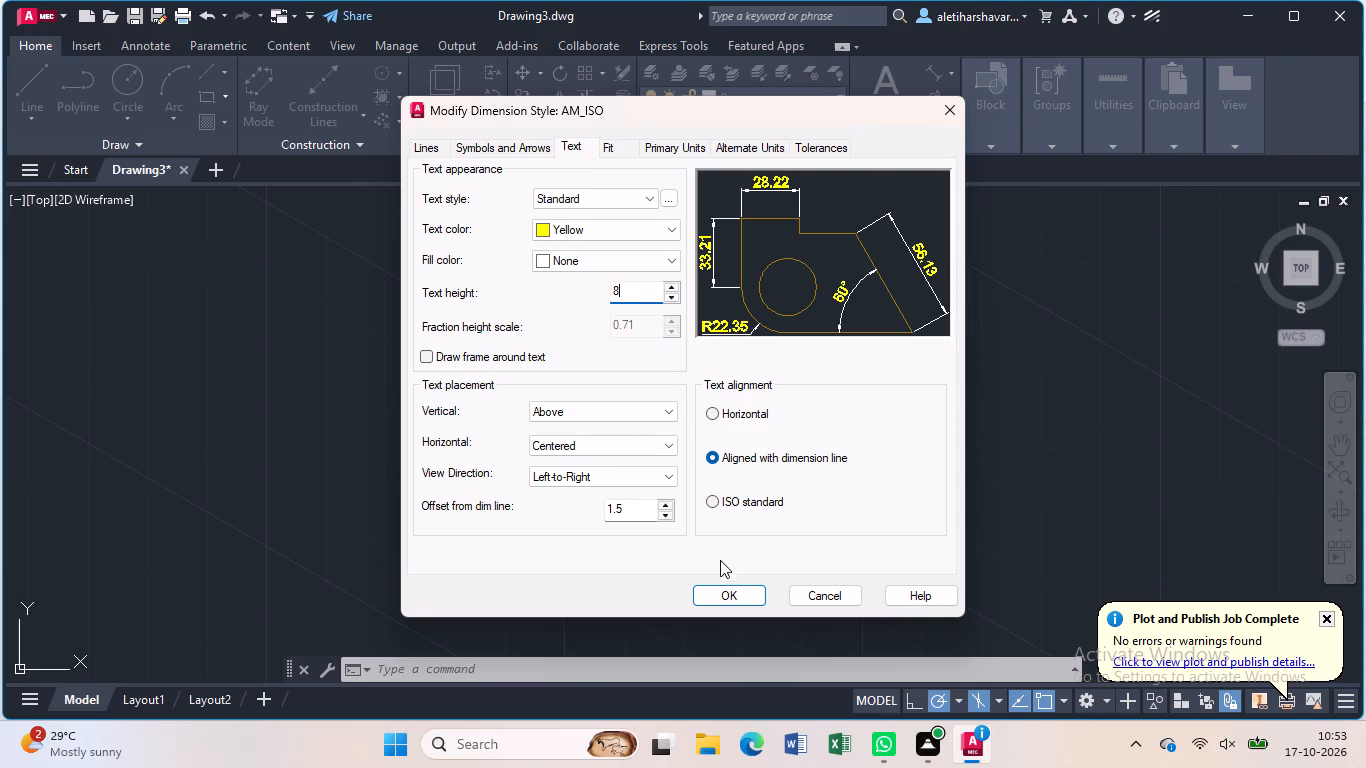
click(724, 589)
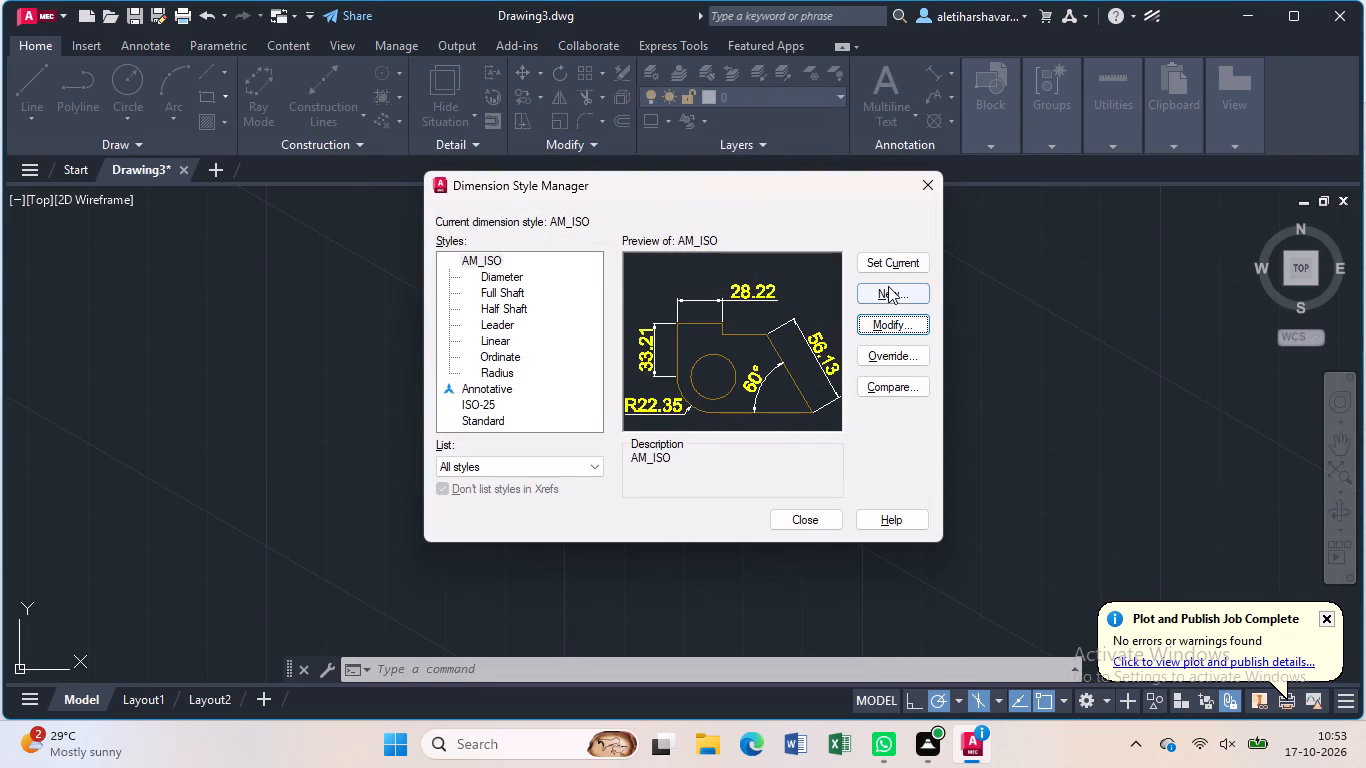
click(892, 267)
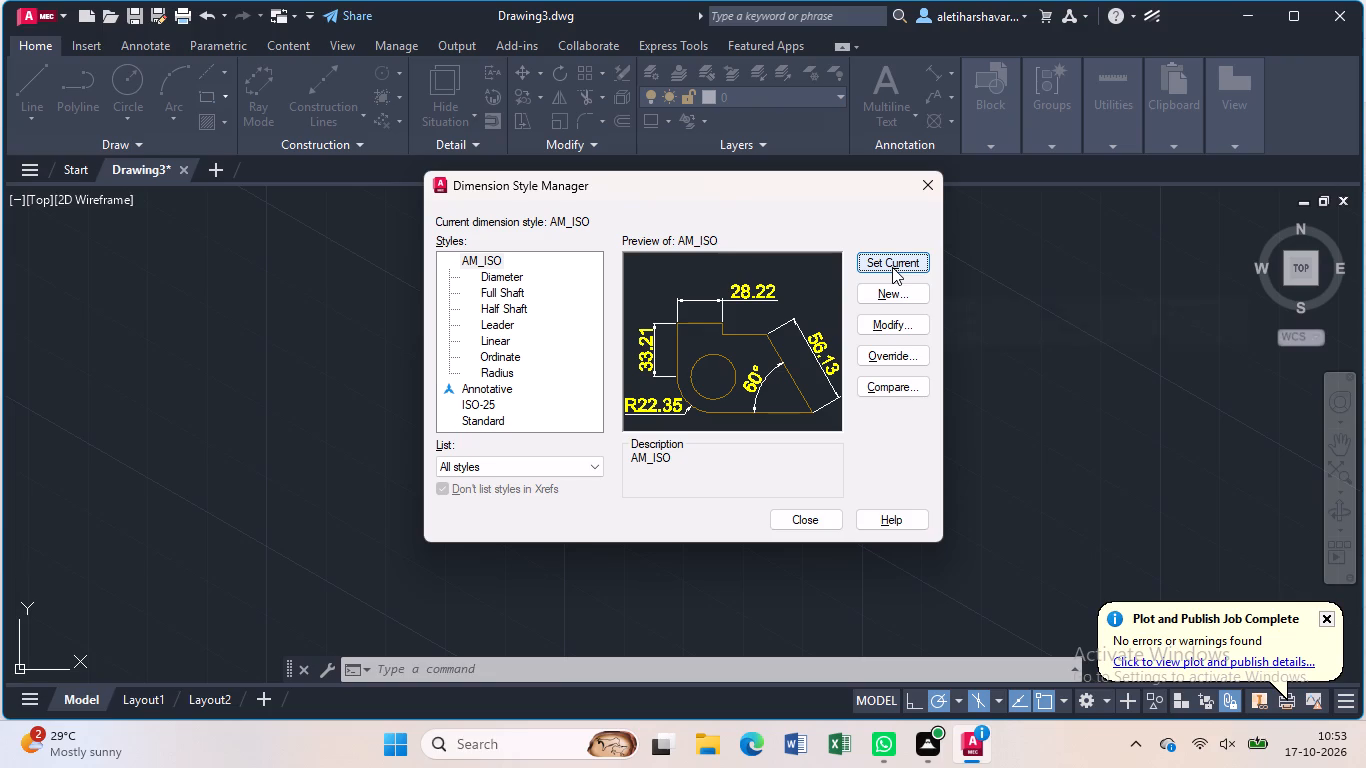
click(895, 259)
click(815, 516)
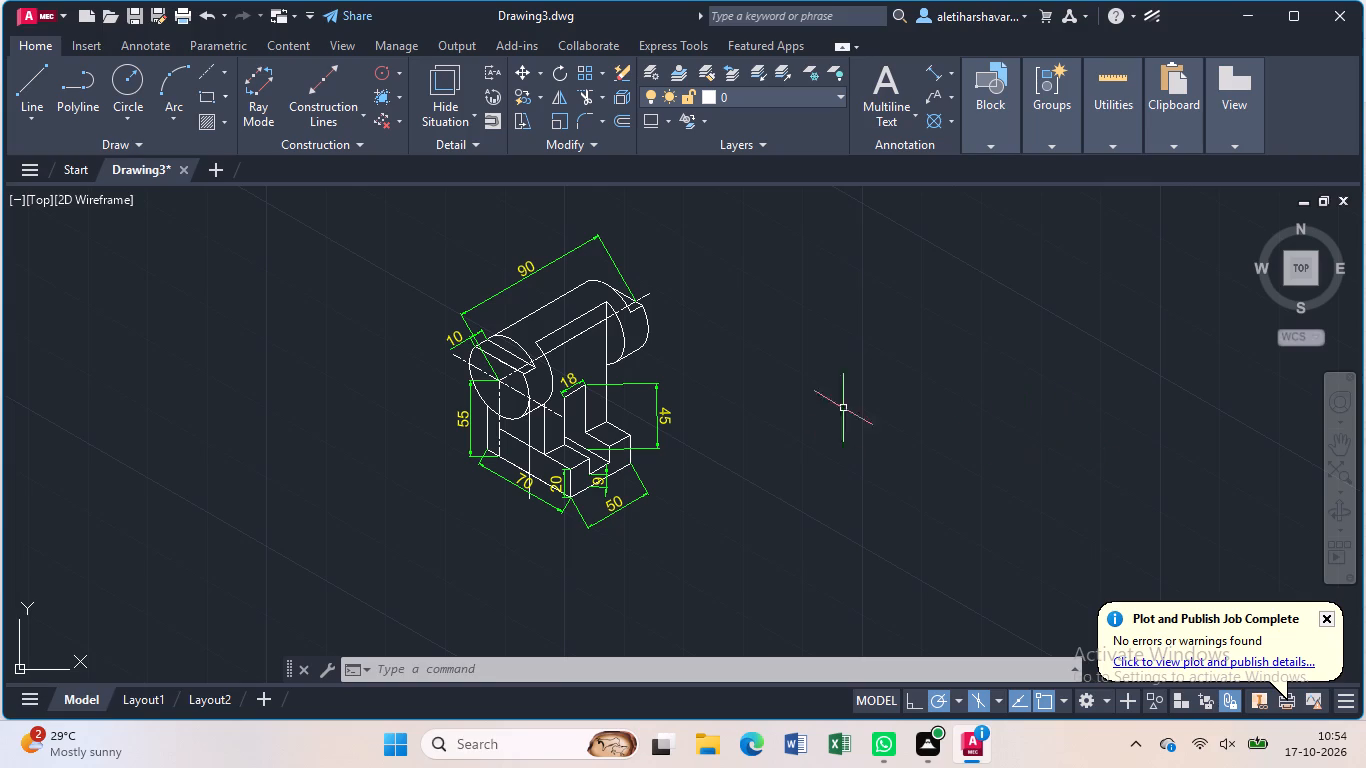
Add an aligned dimension along the base's rear top edge, from the foot of the tall vertical line to the outer corner, overriding its text with 20.
click(934, 70)
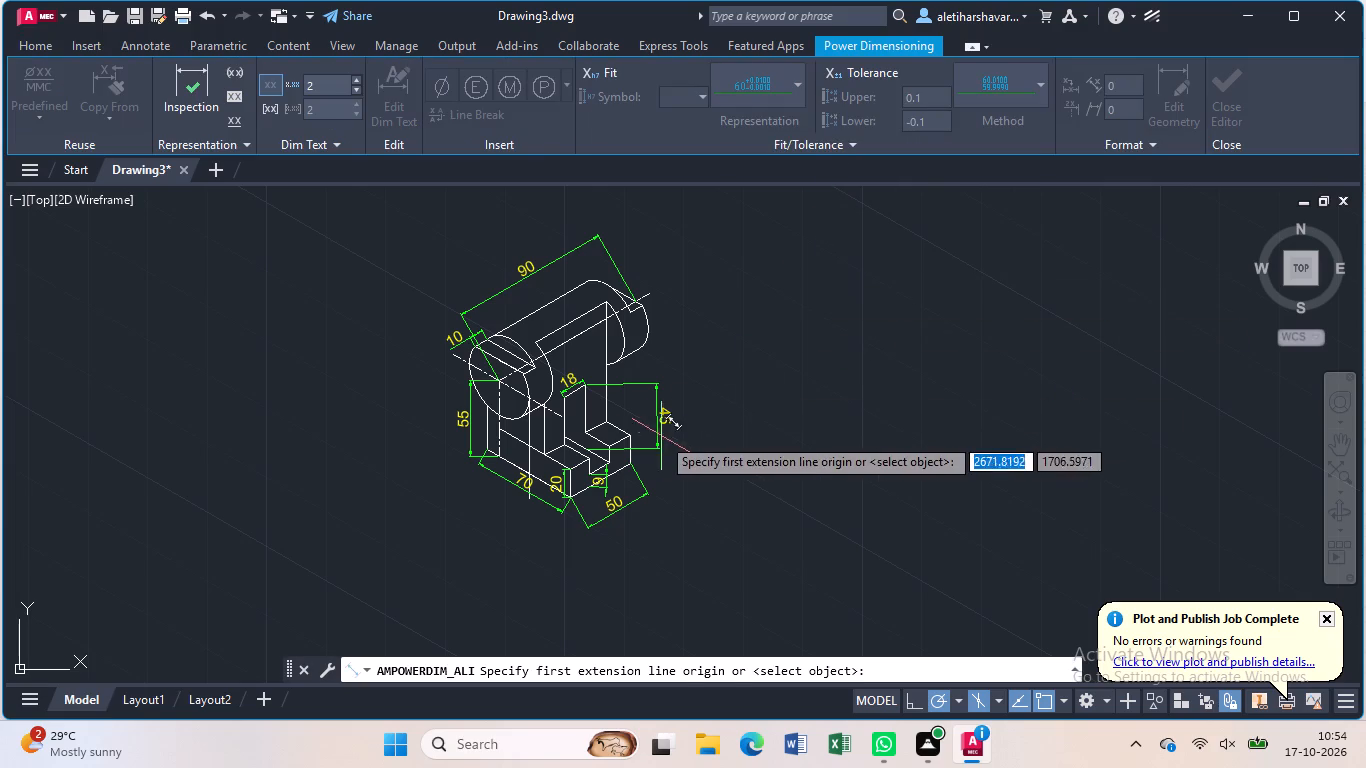
click(604, 416)
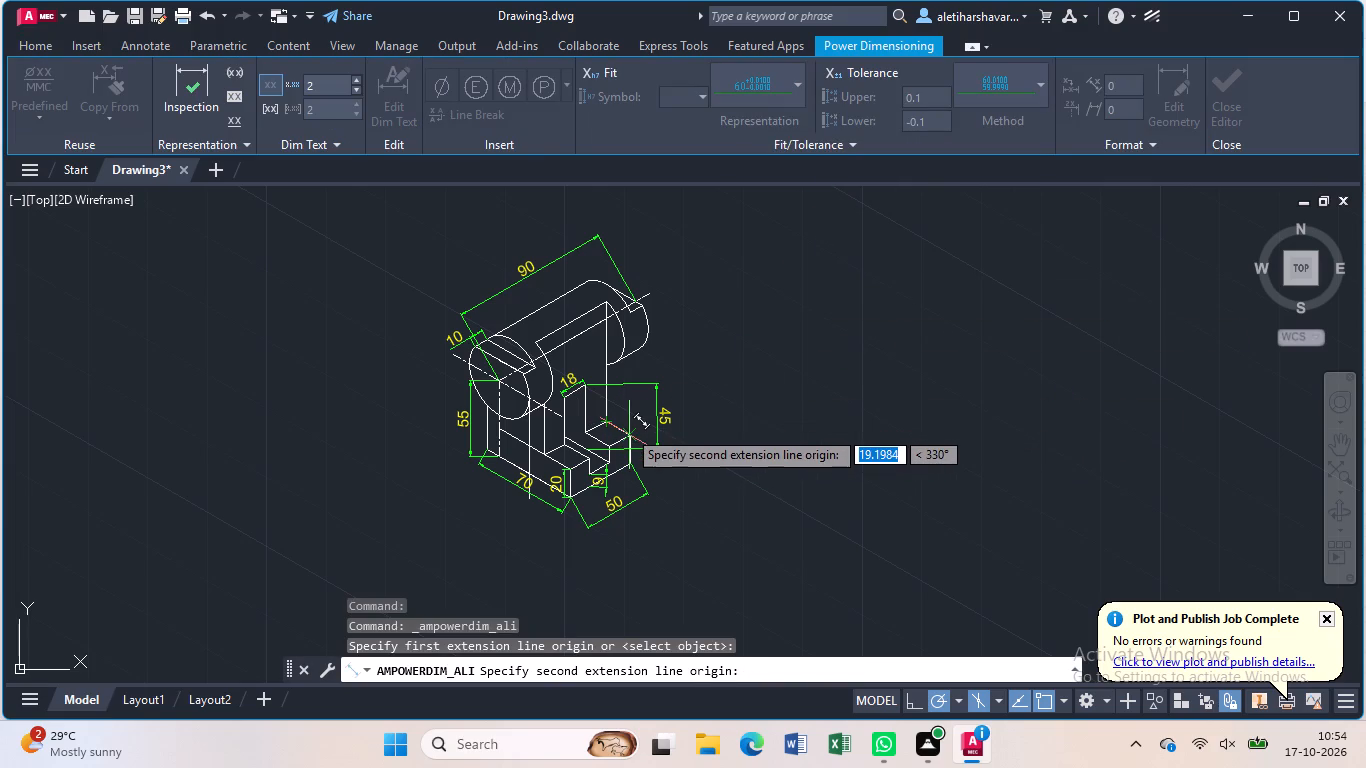
click(629, 430)
click(638, 415)
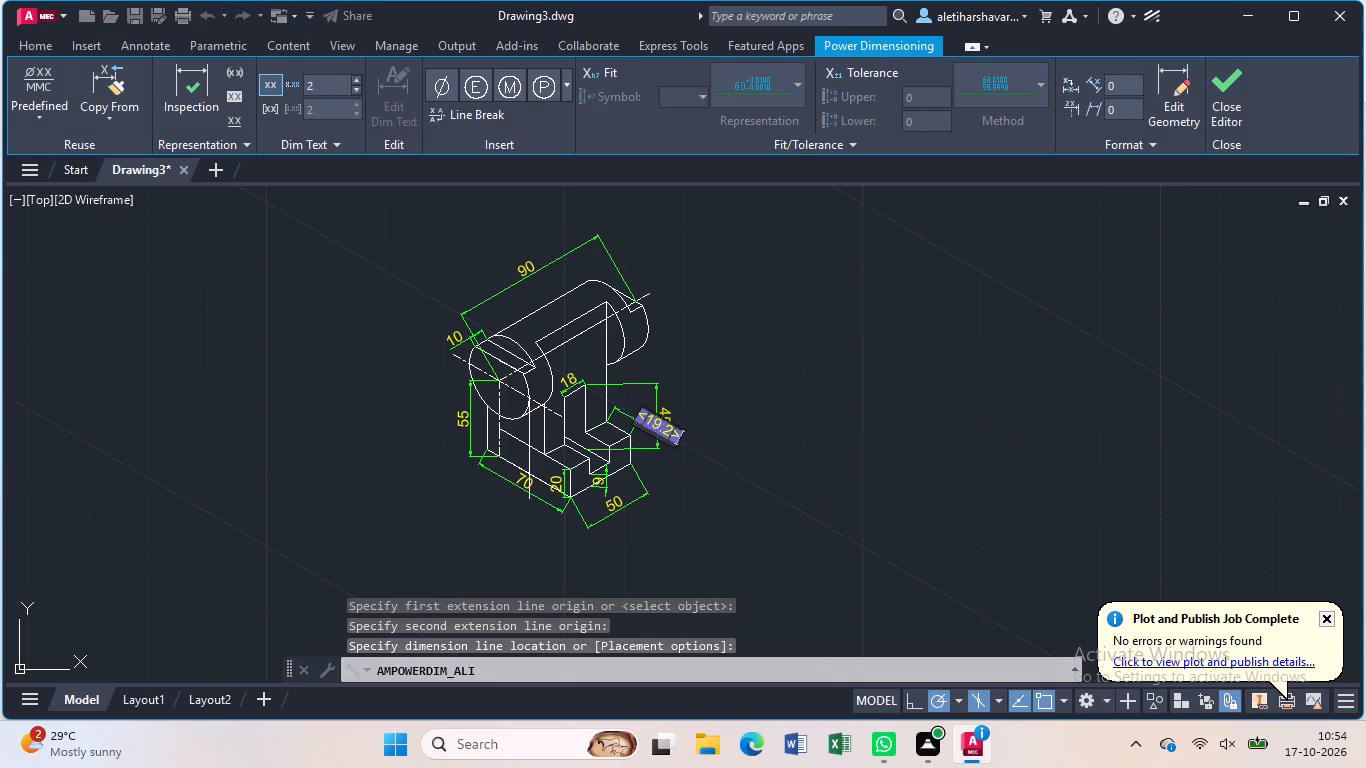
key(BackSpace)
text(20)
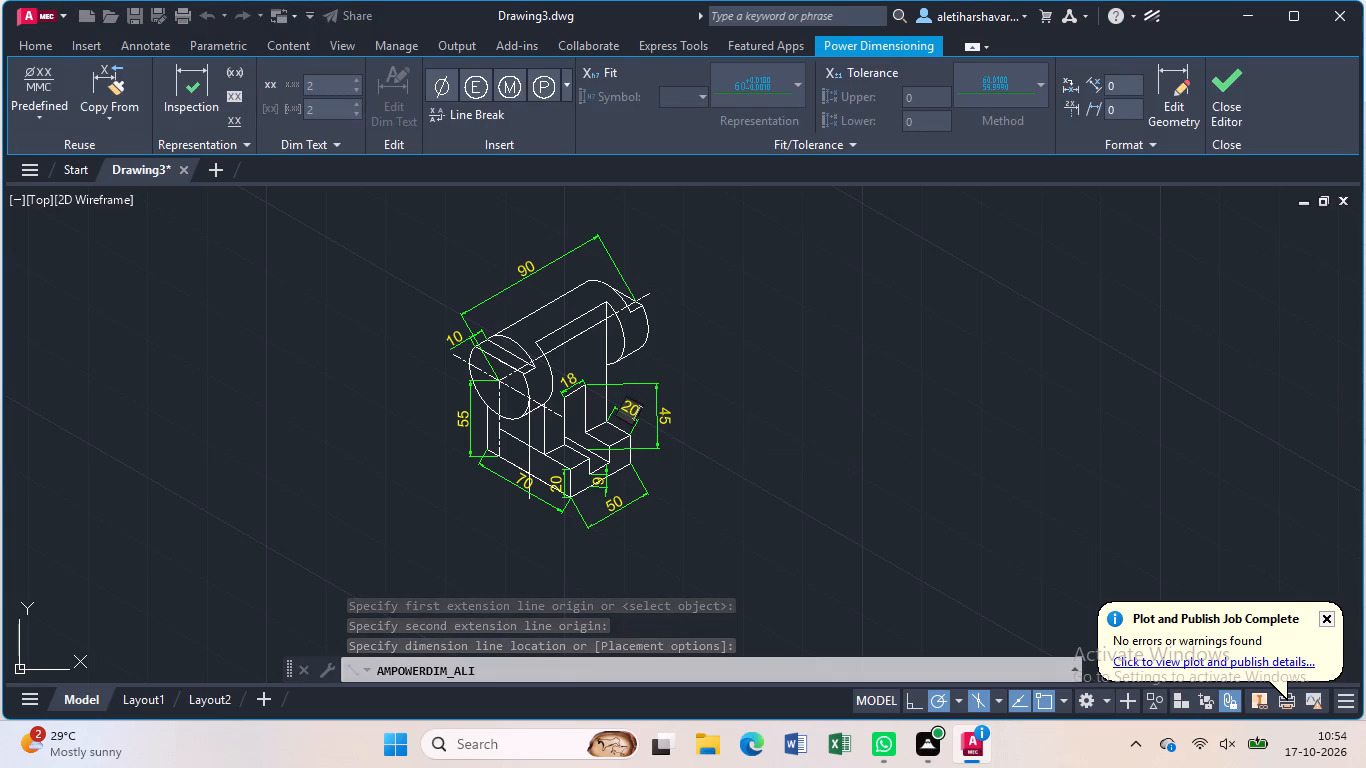
key(Return)
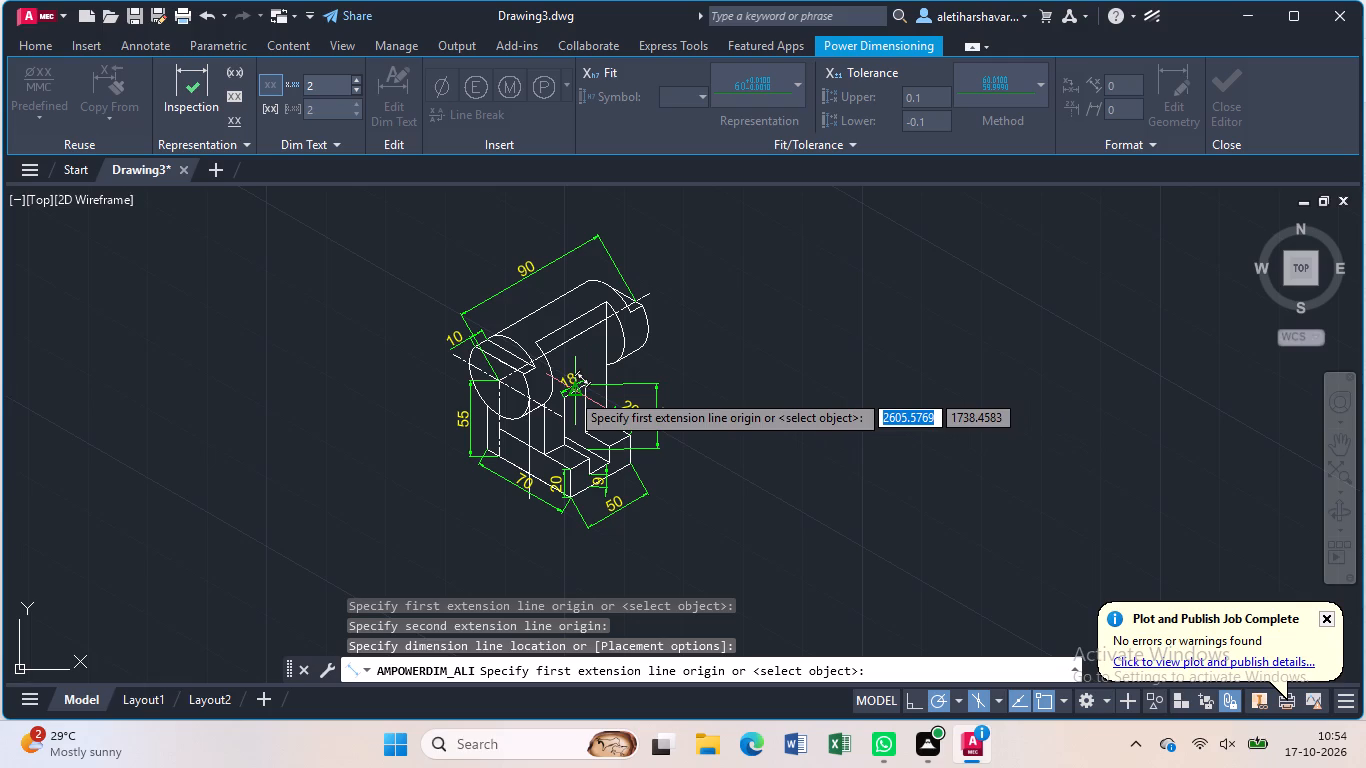
scroll(554, 379, up, 3)
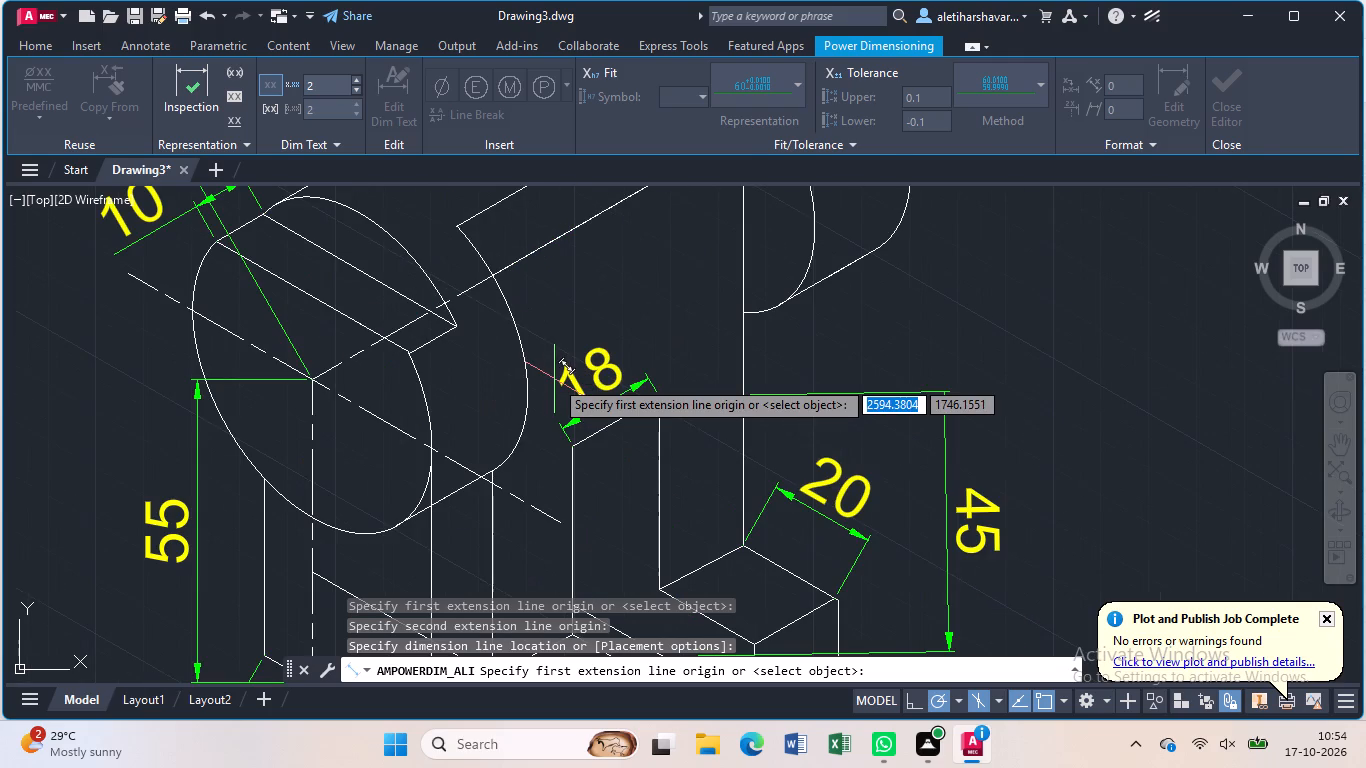
key(Escape)
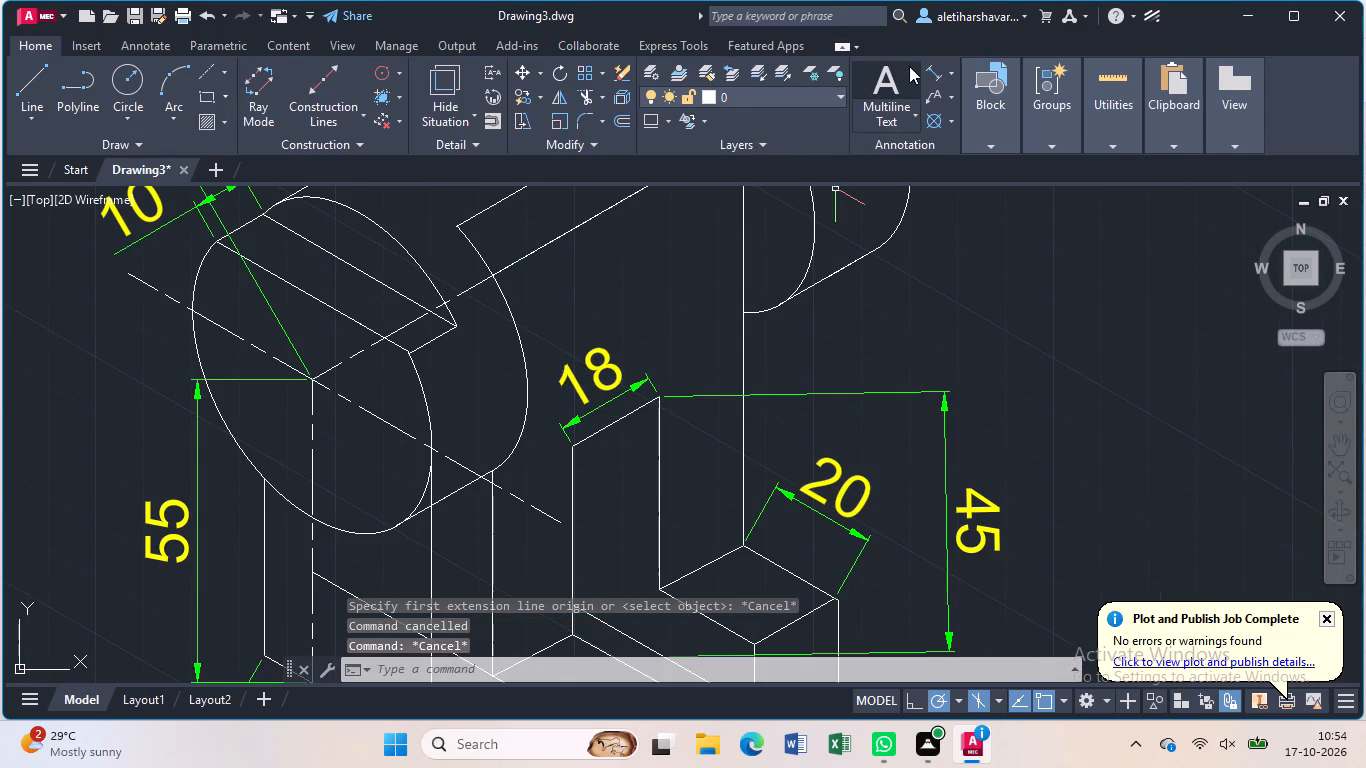
Add an aligned dimension across the front disc's thickness, from its front face curve to its rear curve, overriding the text with 20.
click(927, 67)
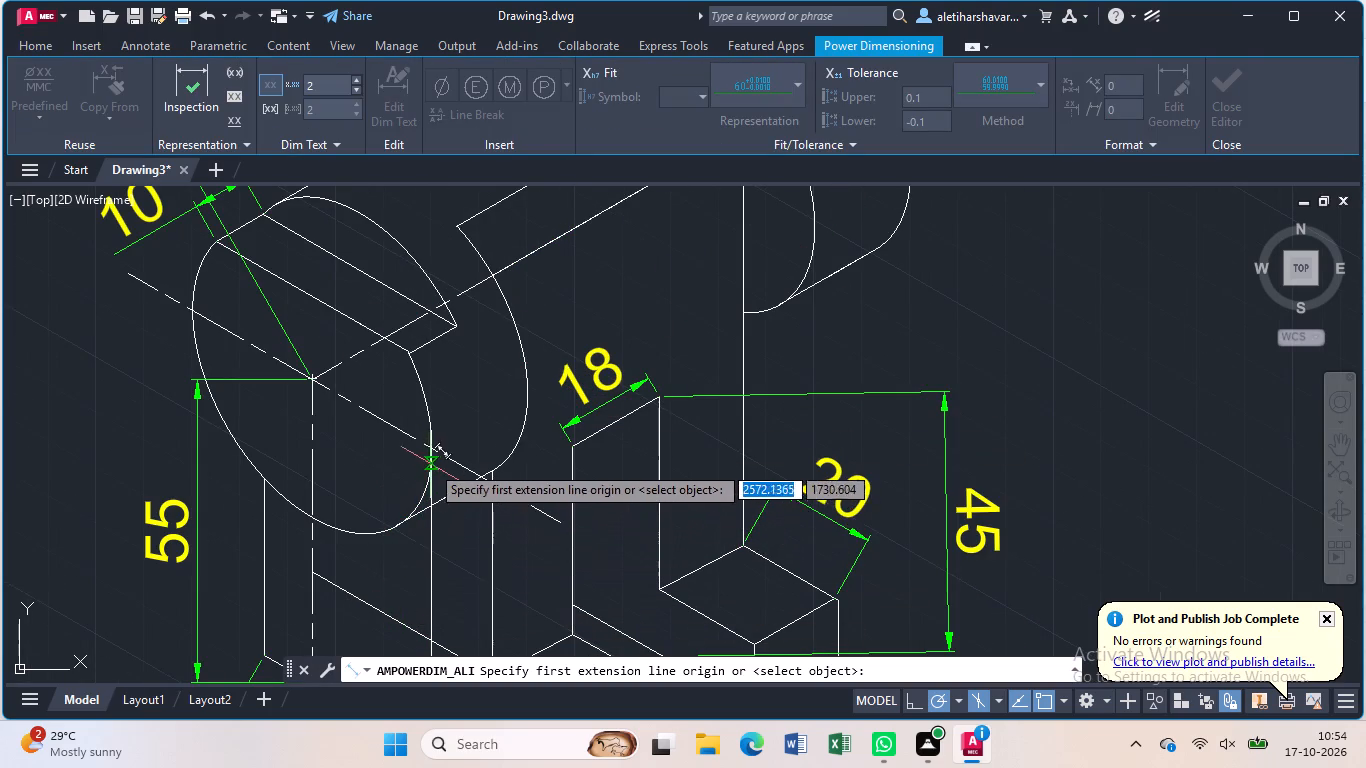
click(432, 452)
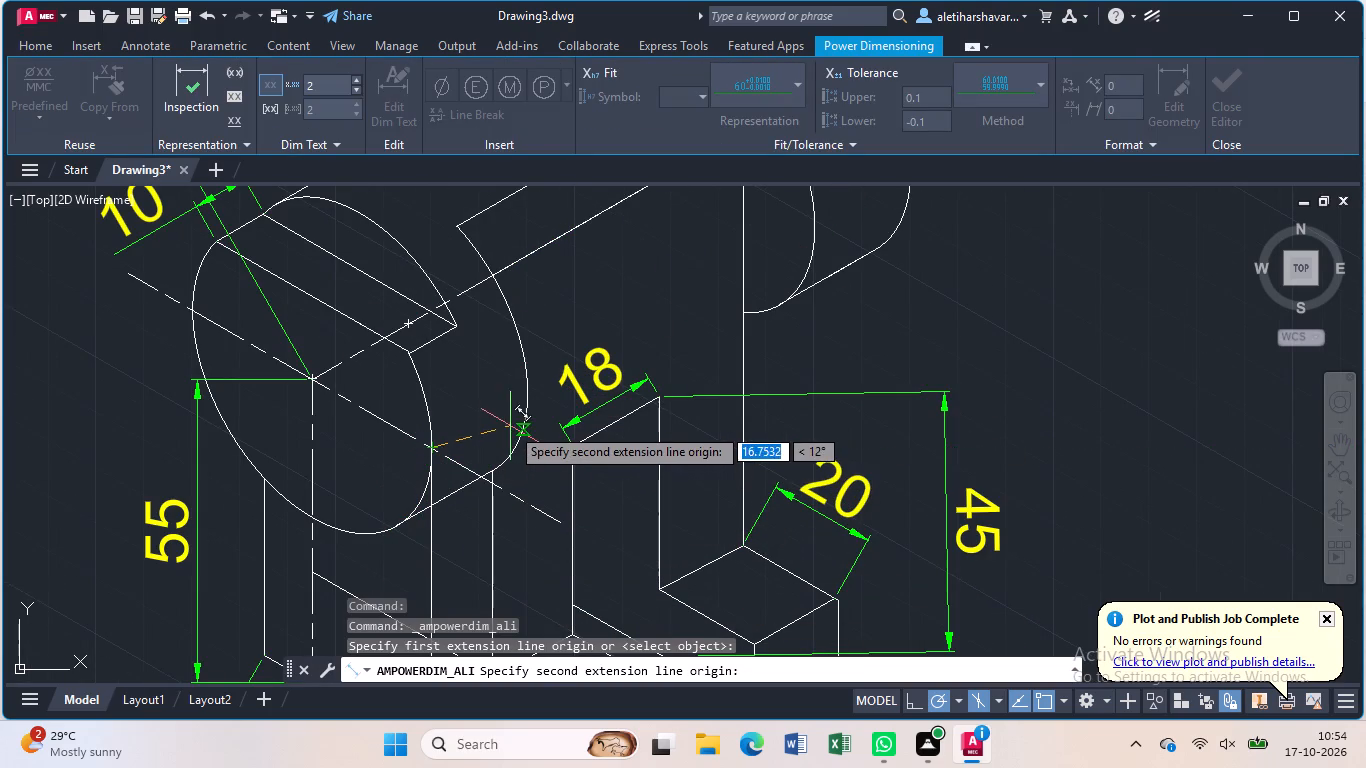
click(525, 412)
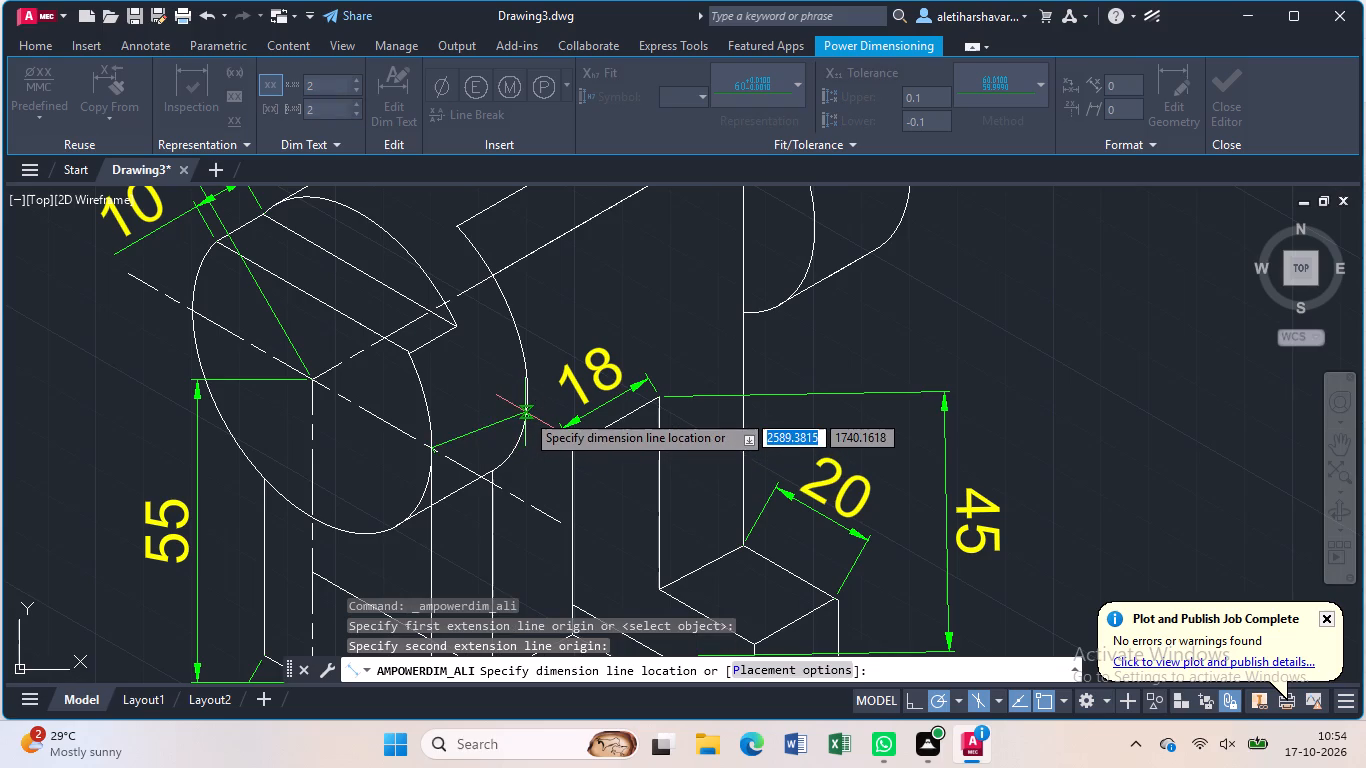
click(519, 397)
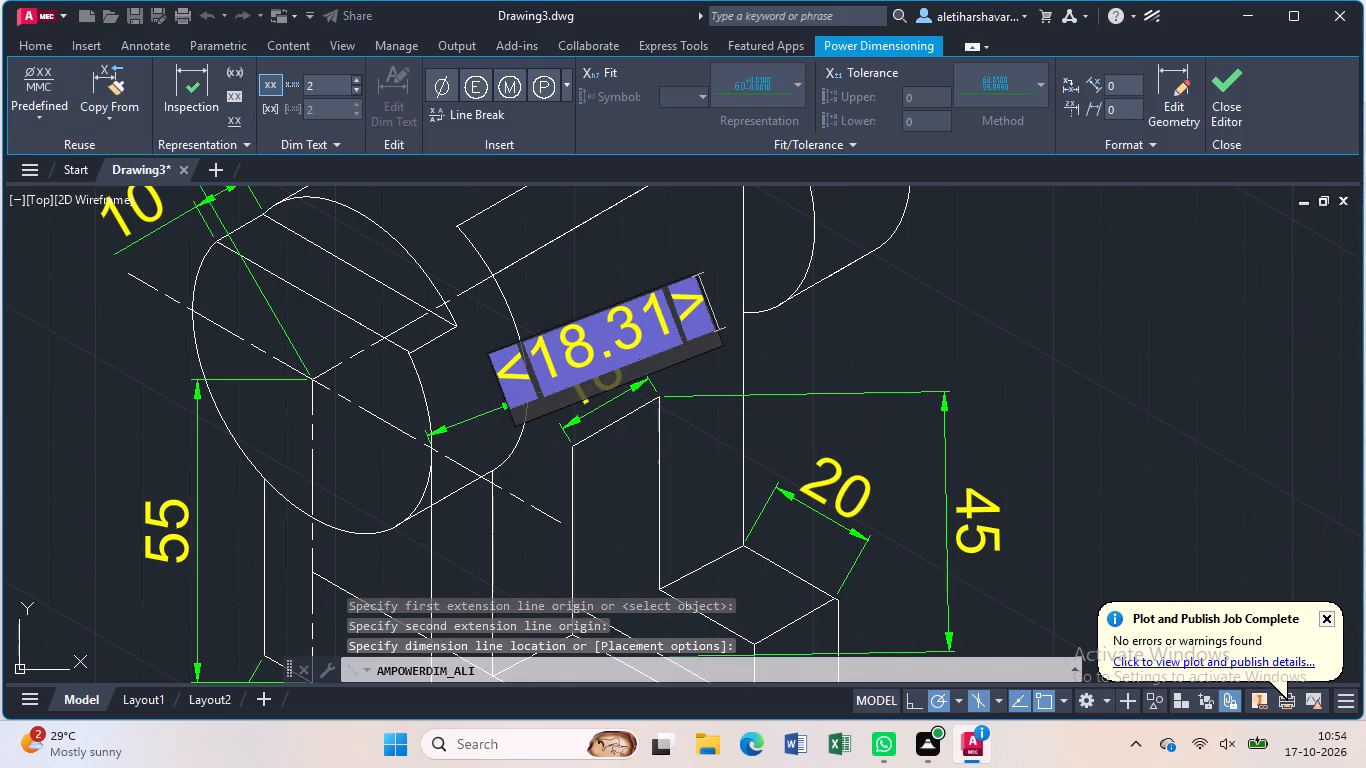
key(BackSpace)
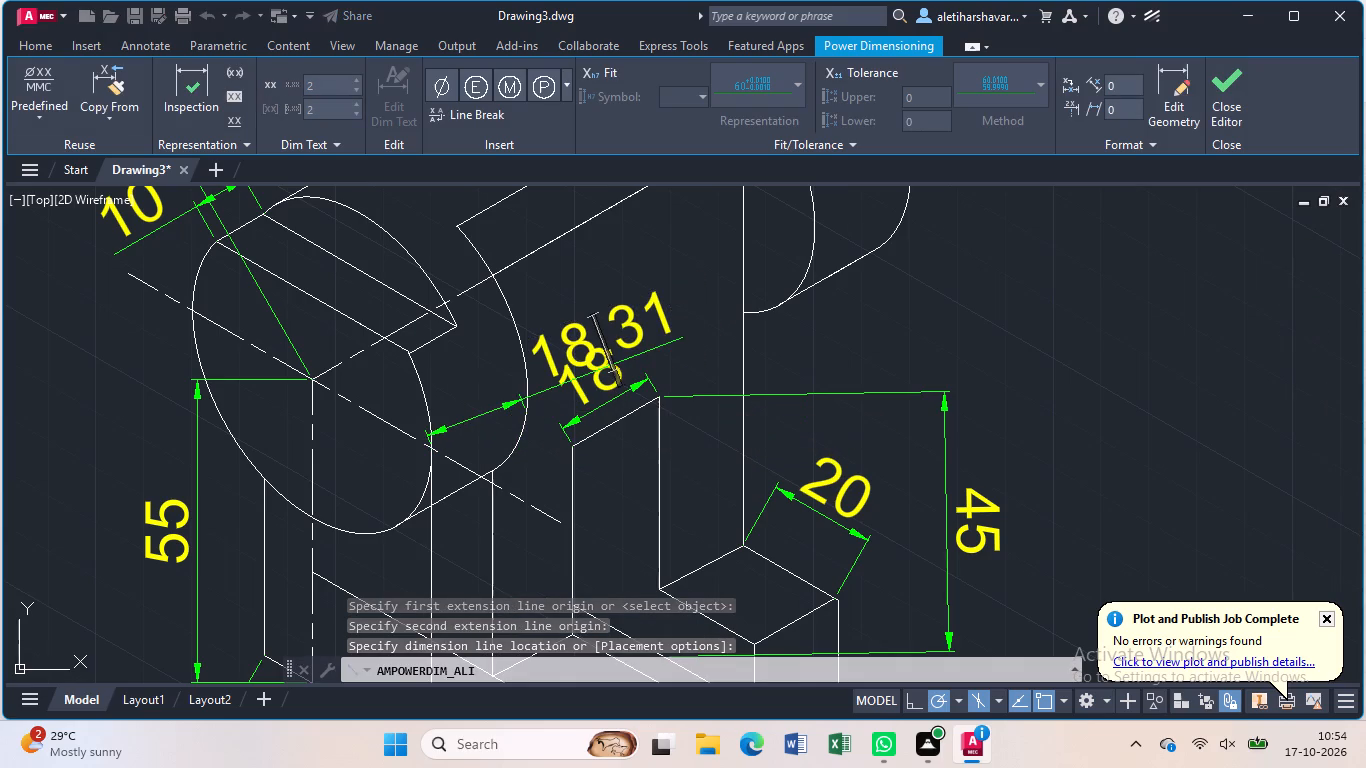
text(20)
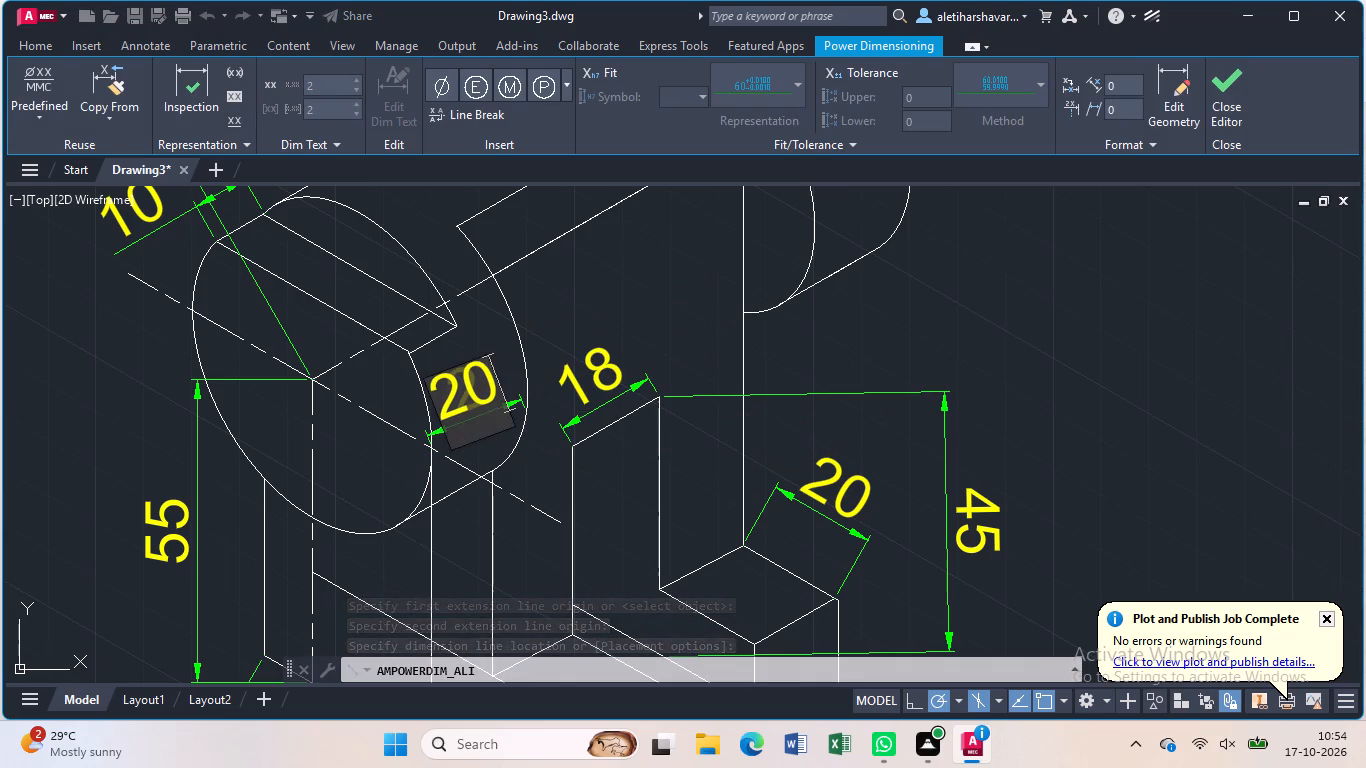
key(Return)
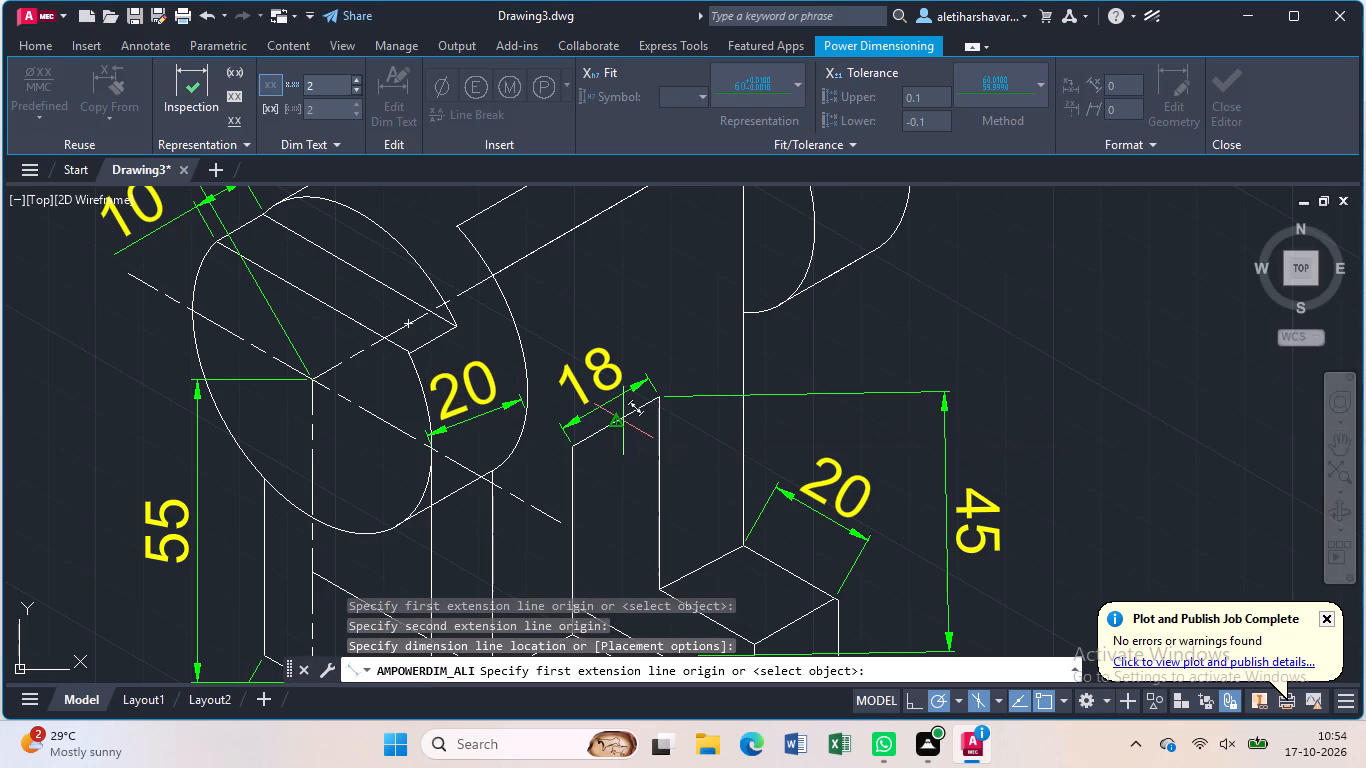
key(Escape)
Place a multileader with its arrowhead on the front disc's outer curve and its landing outside the part, above the 55 dimension.
scroll(906, 351, down, 2)
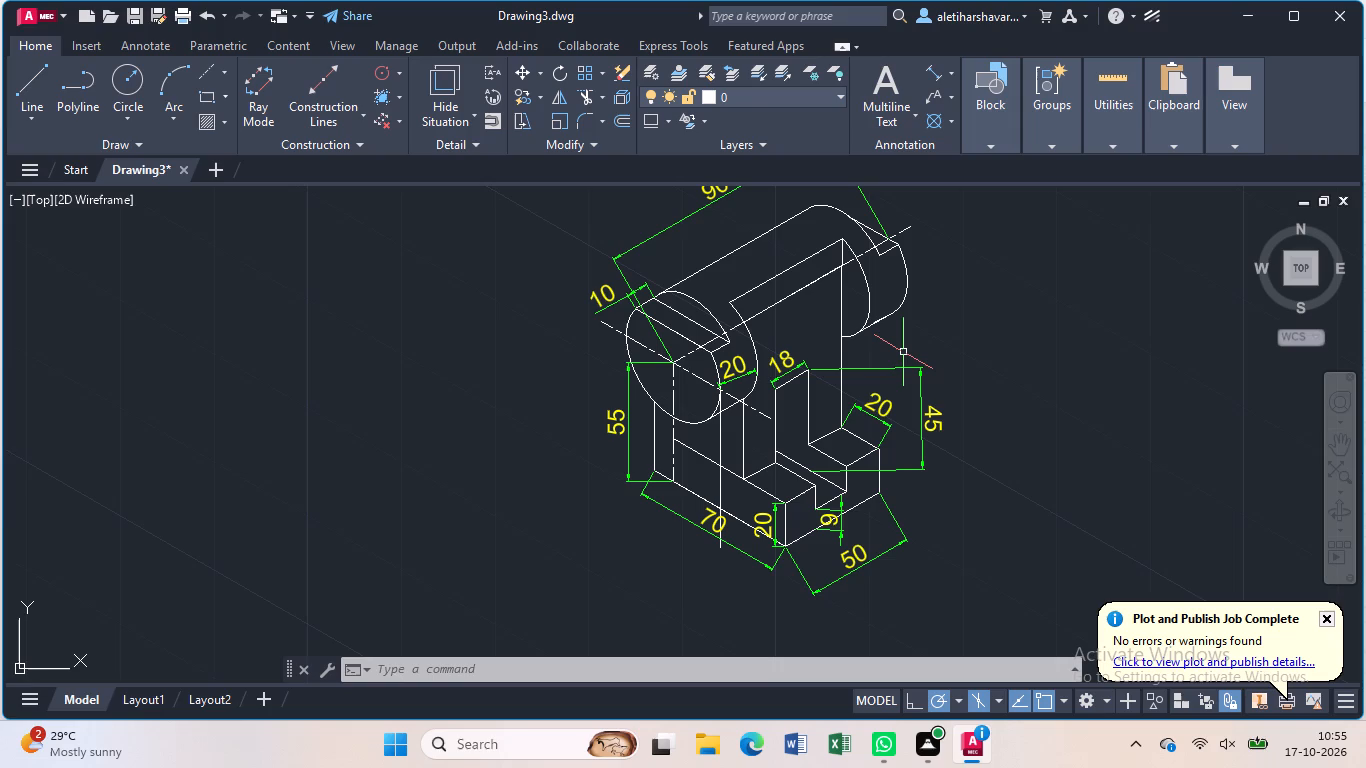
key(m)
key(l)
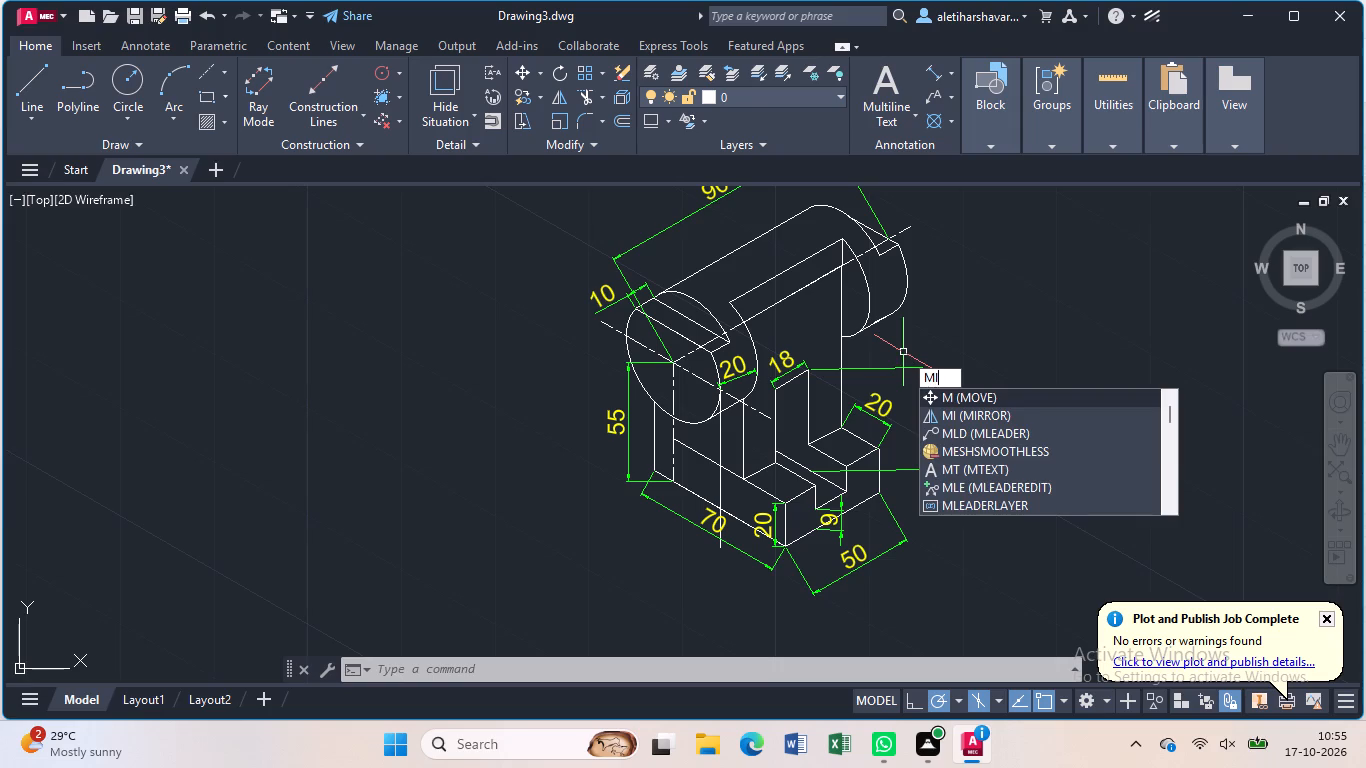
click(972, 410)
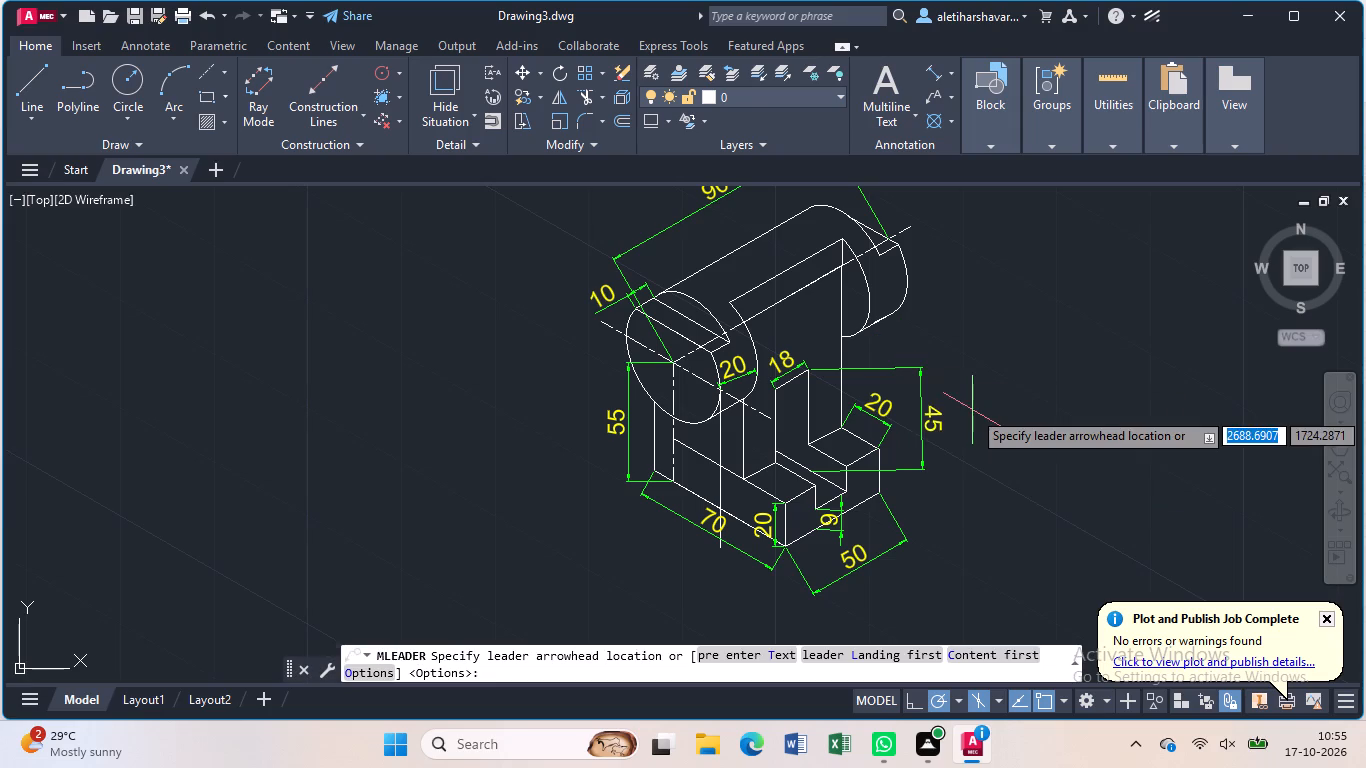
click(642, 389)
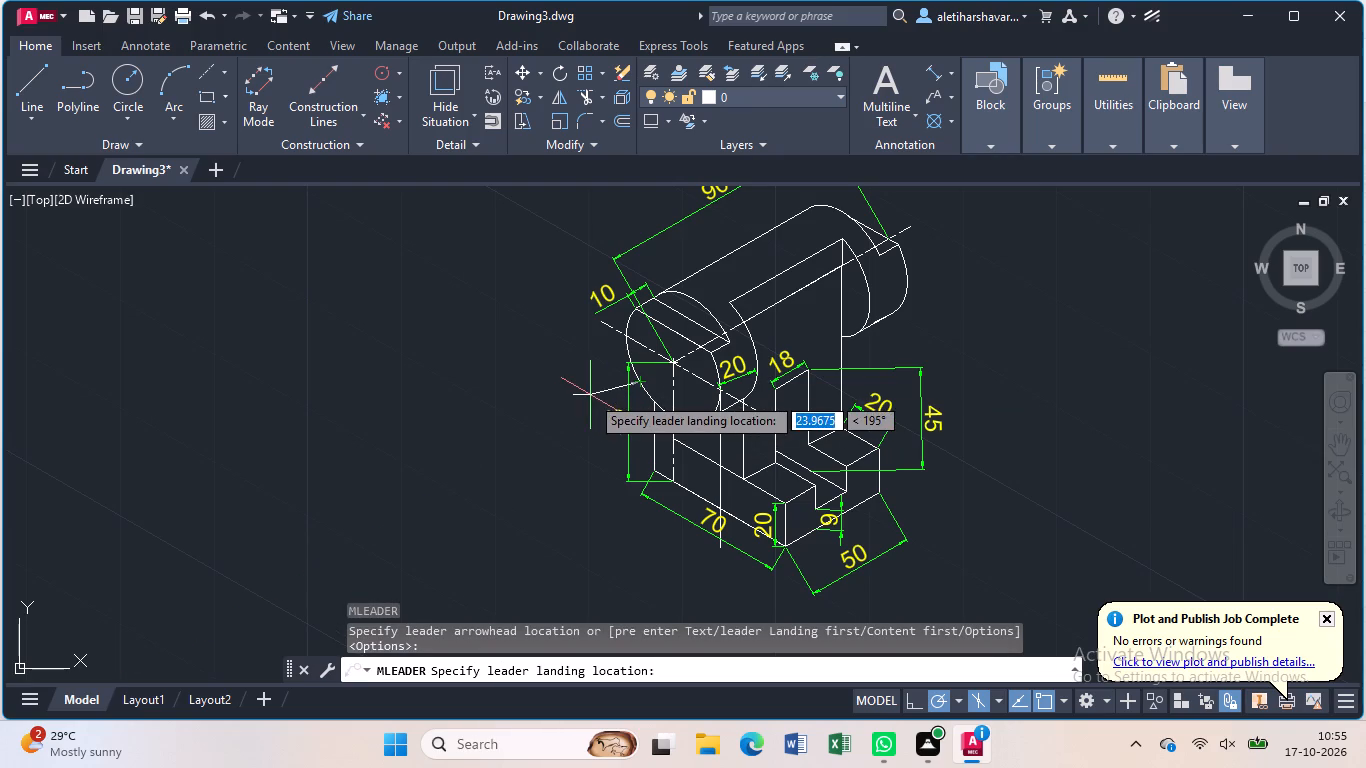
click(603, 389)
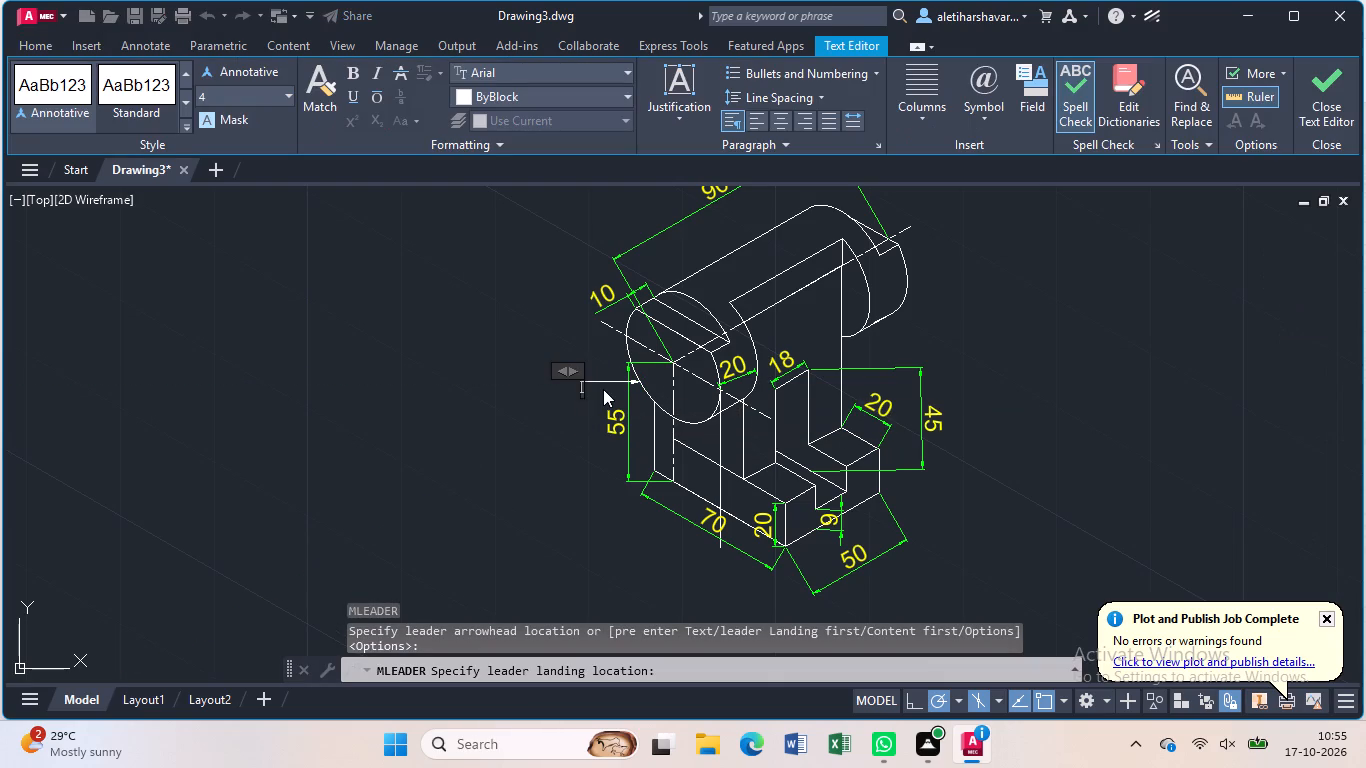
Give the leader text a yellow colour and a height of 6, and enter Ø50 as its content.
click(627, 94)
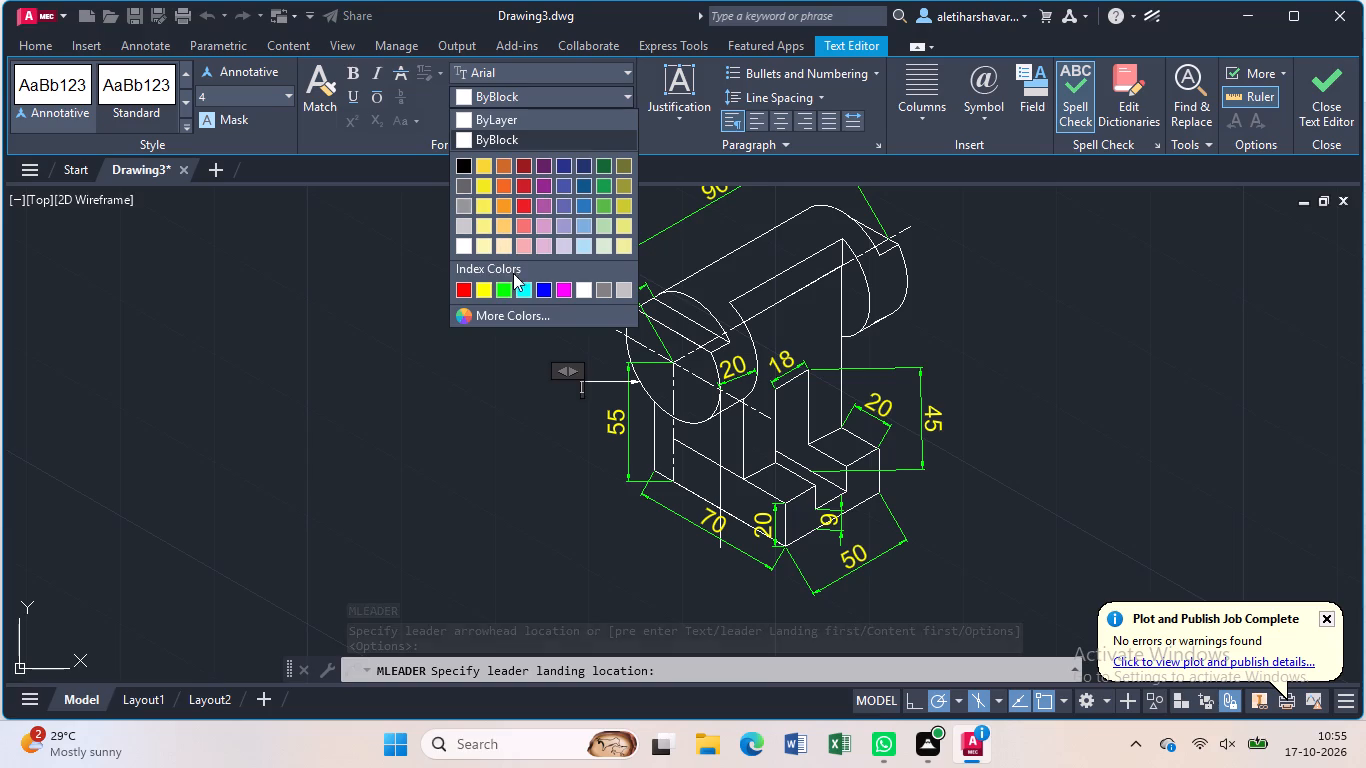
click(487, 281)
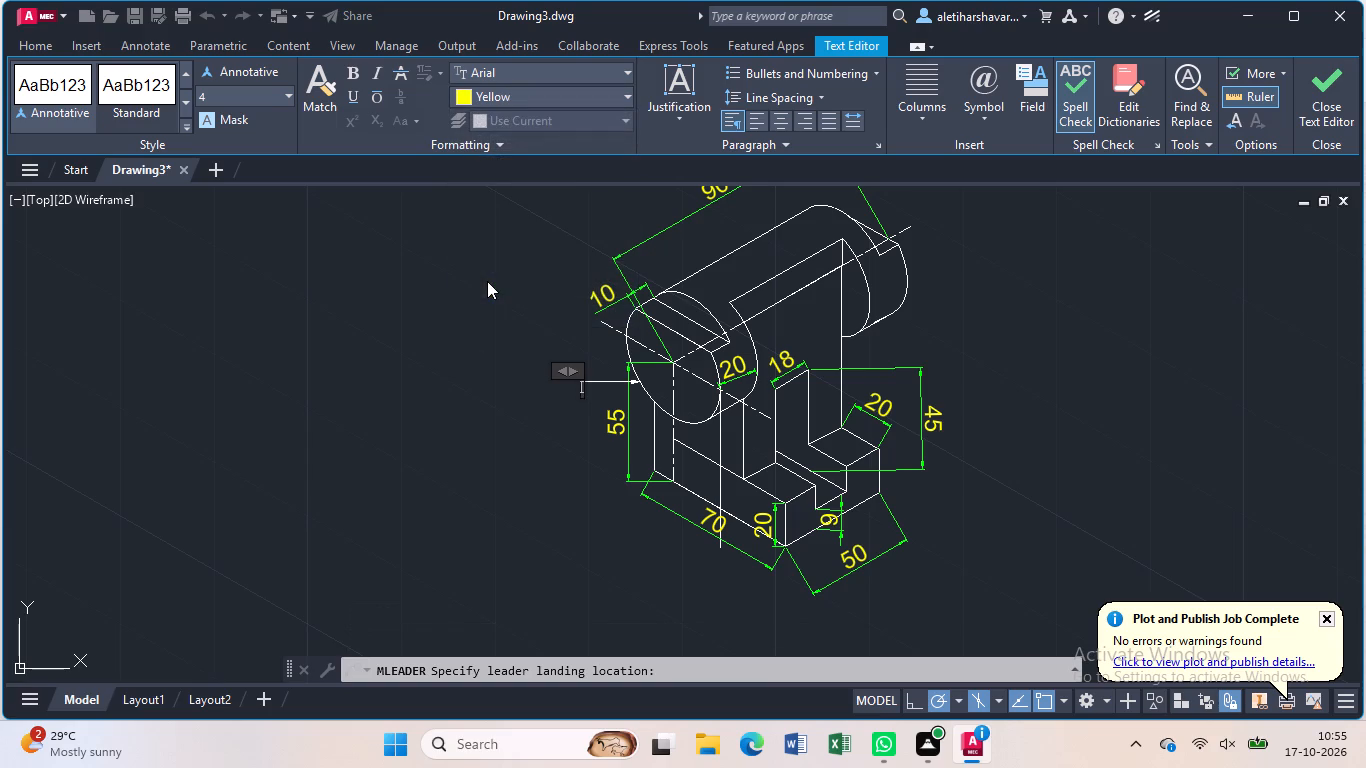
click(267, 102)
key(BackSpace)
key(8)
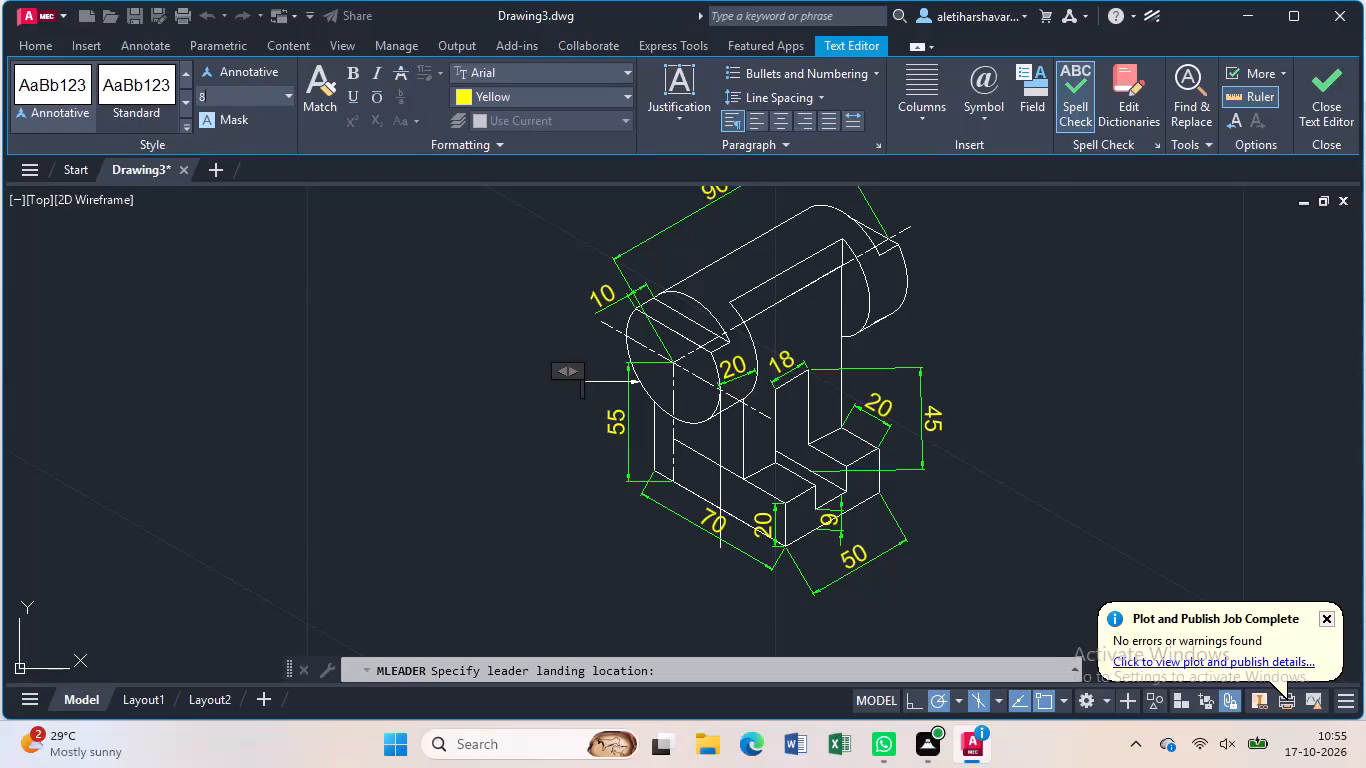
key(BackSpace)
key(6)
key(Return)
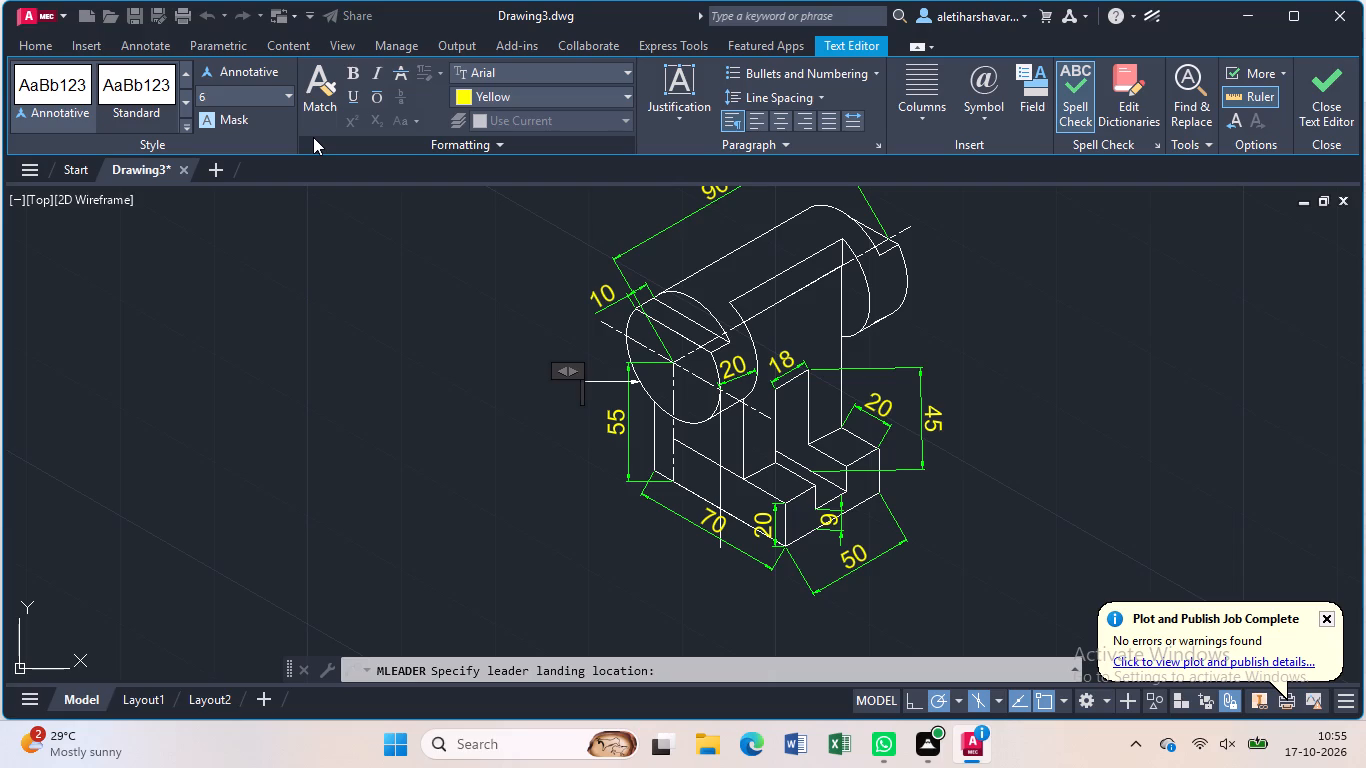
text(%%)
key(c)
text(50)
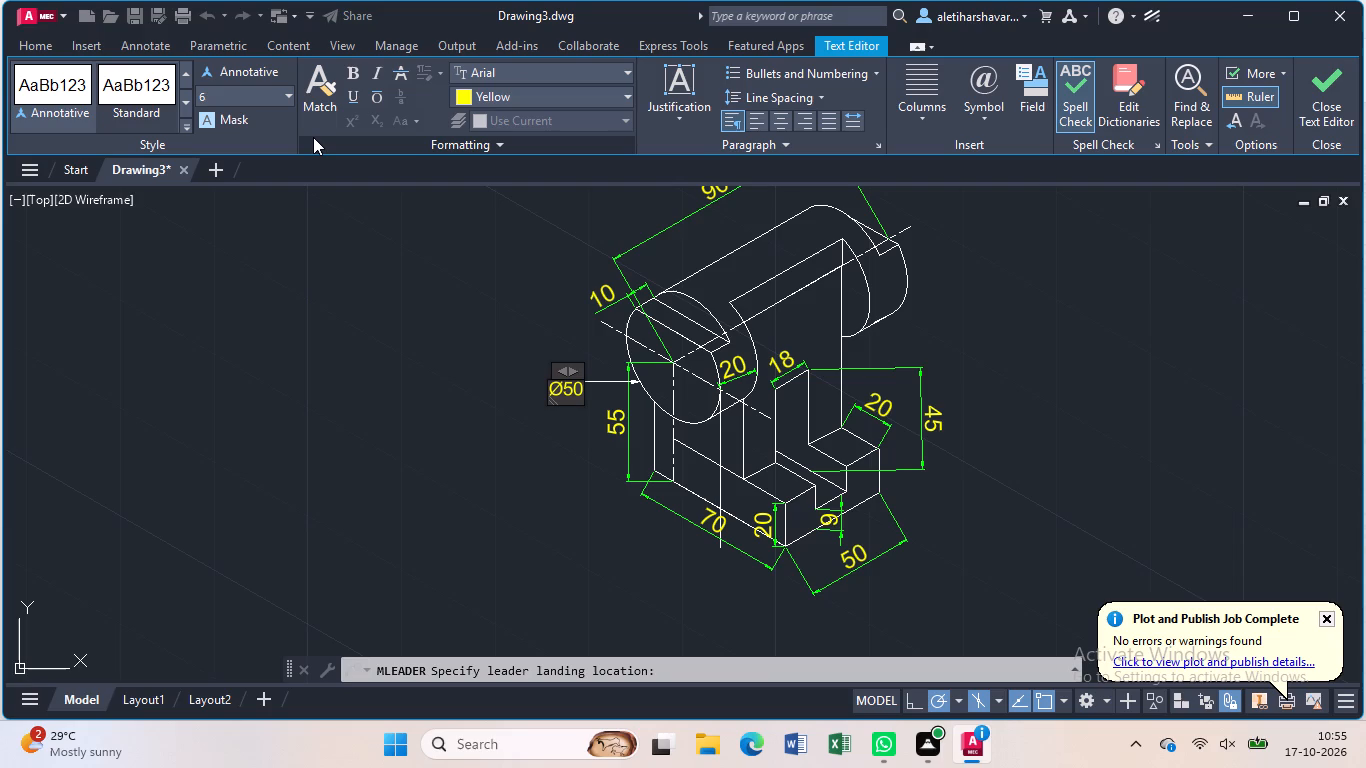
key(Return)
key(BackSpace)
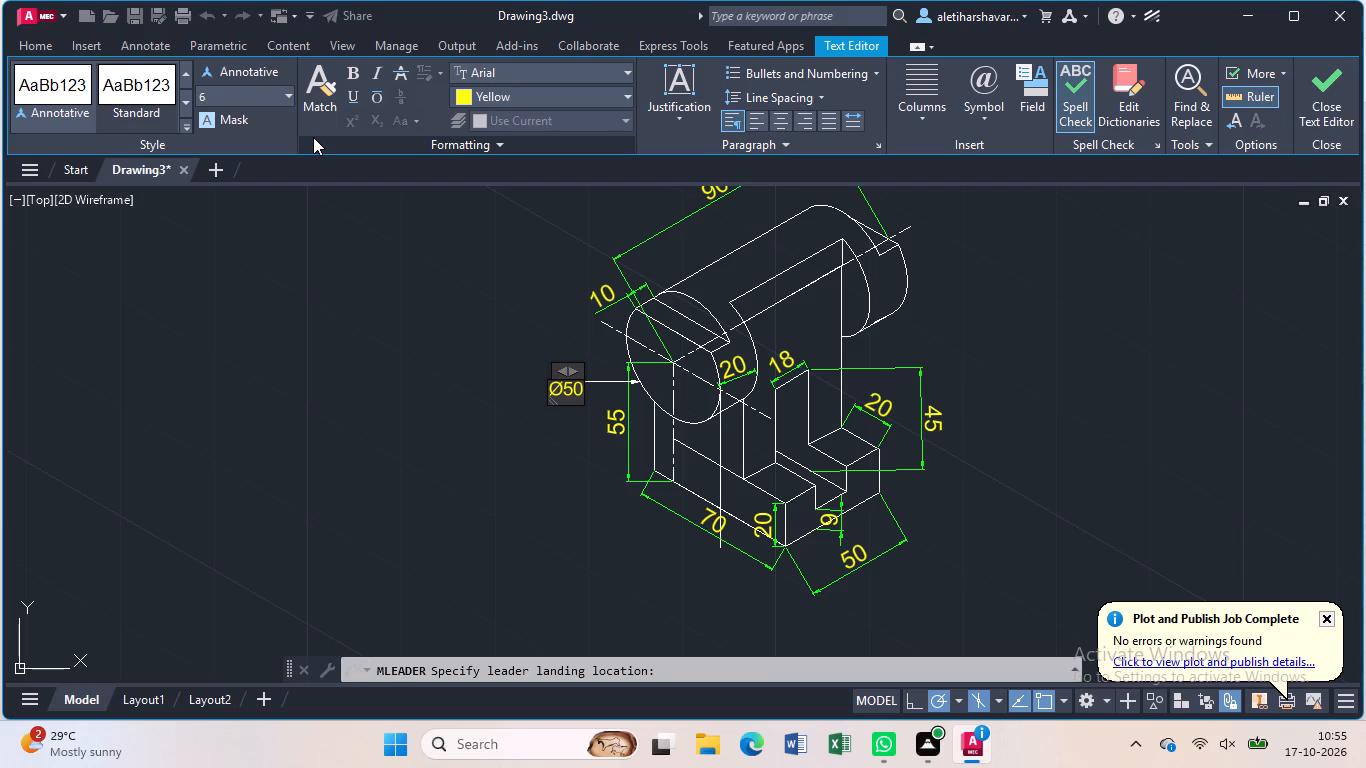
click(313, 137)
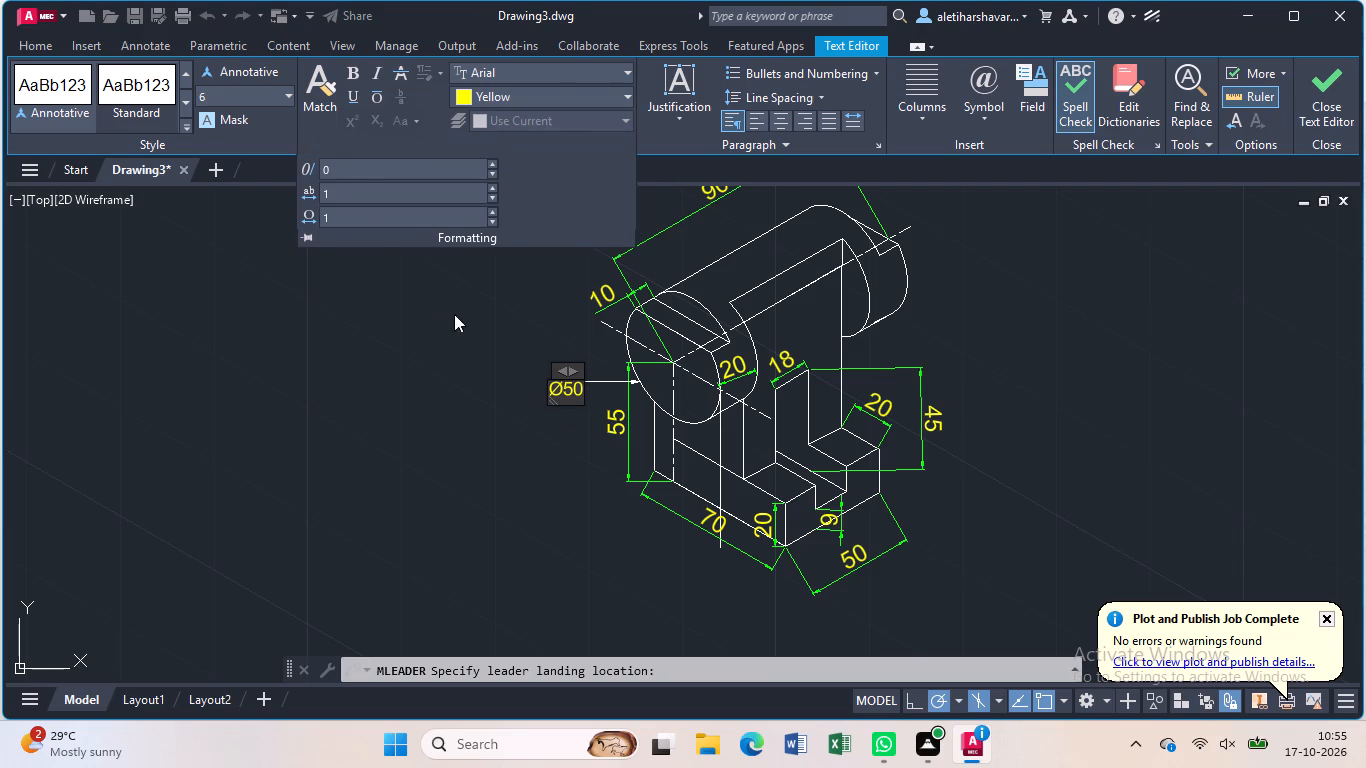
click(454, 314)
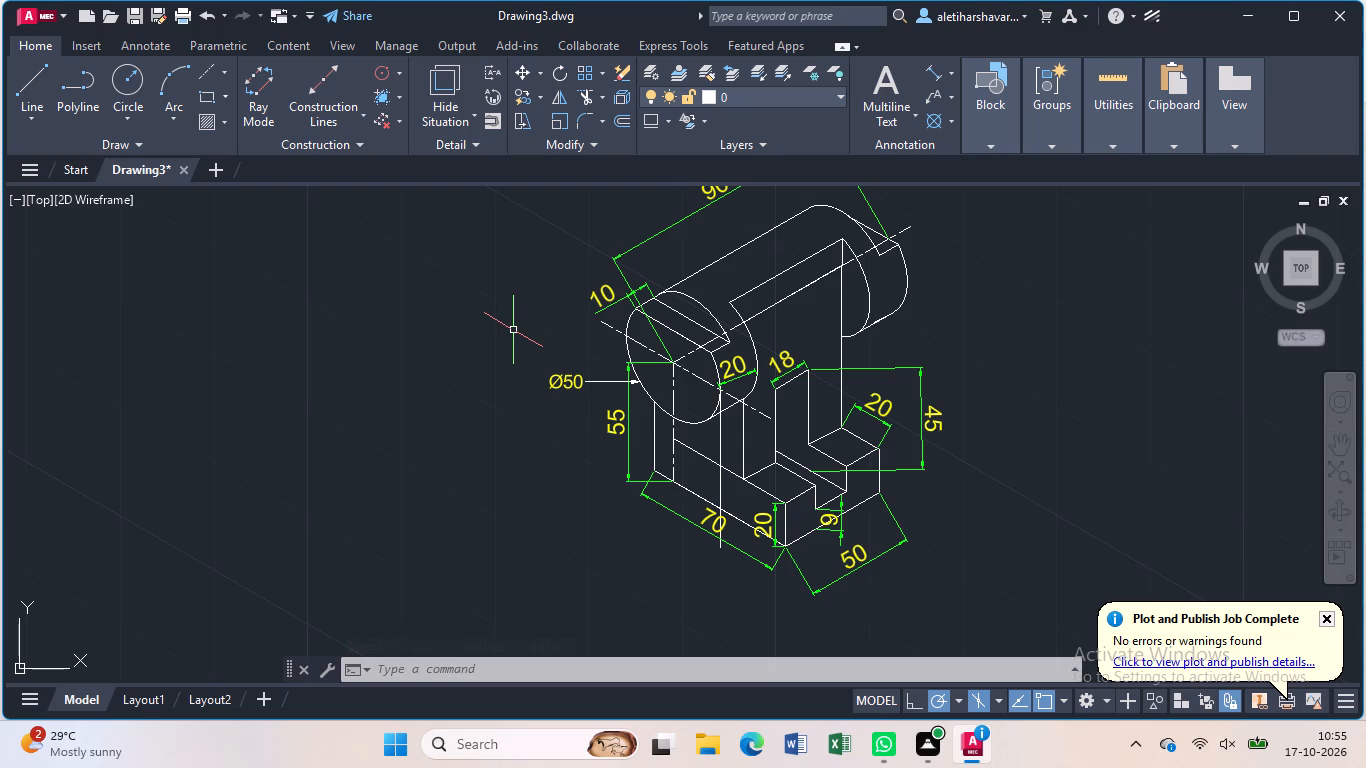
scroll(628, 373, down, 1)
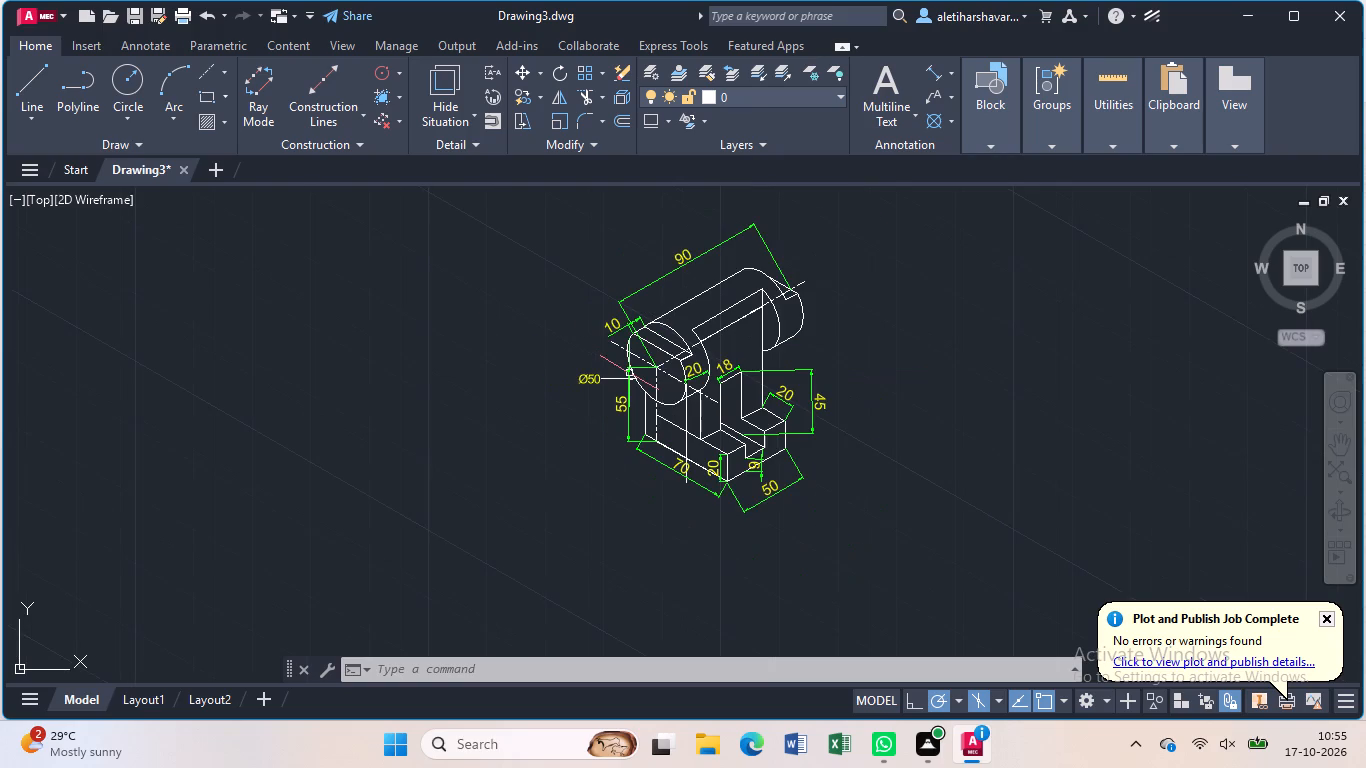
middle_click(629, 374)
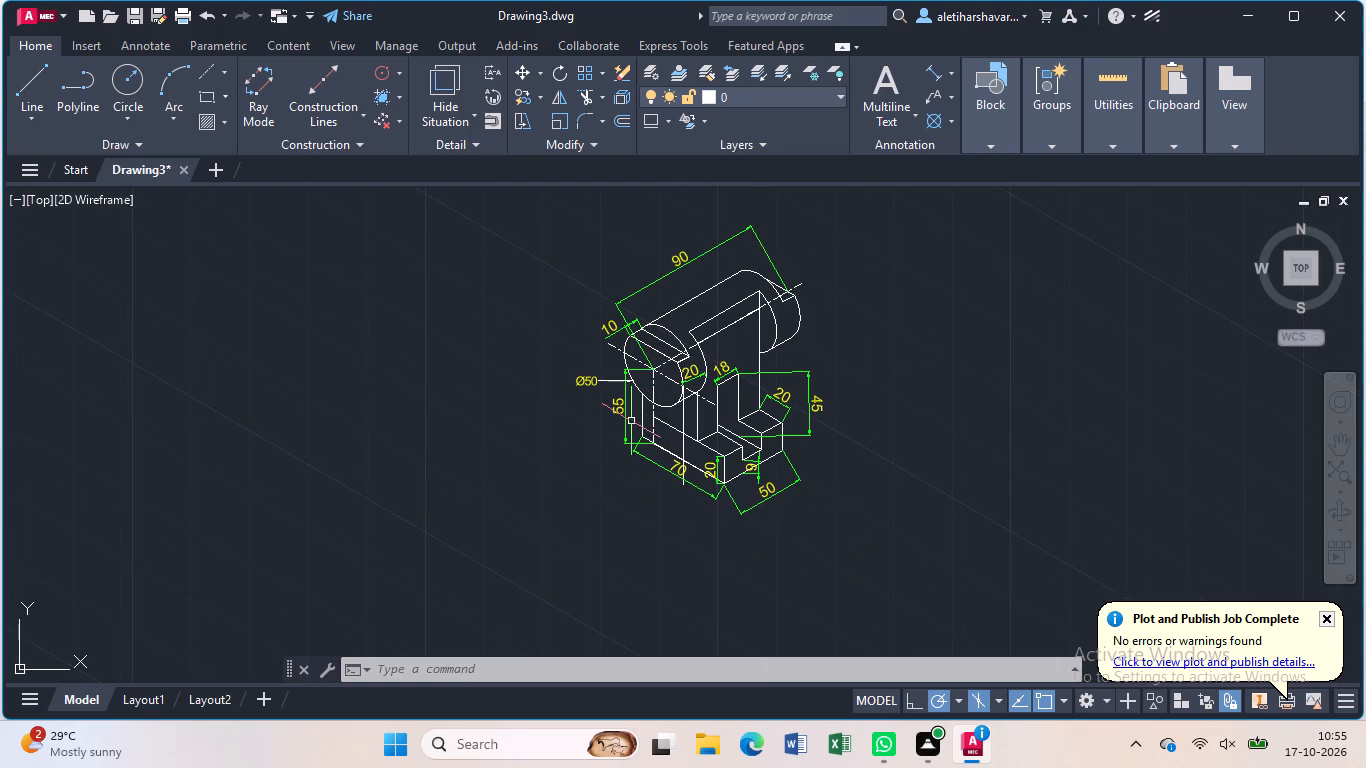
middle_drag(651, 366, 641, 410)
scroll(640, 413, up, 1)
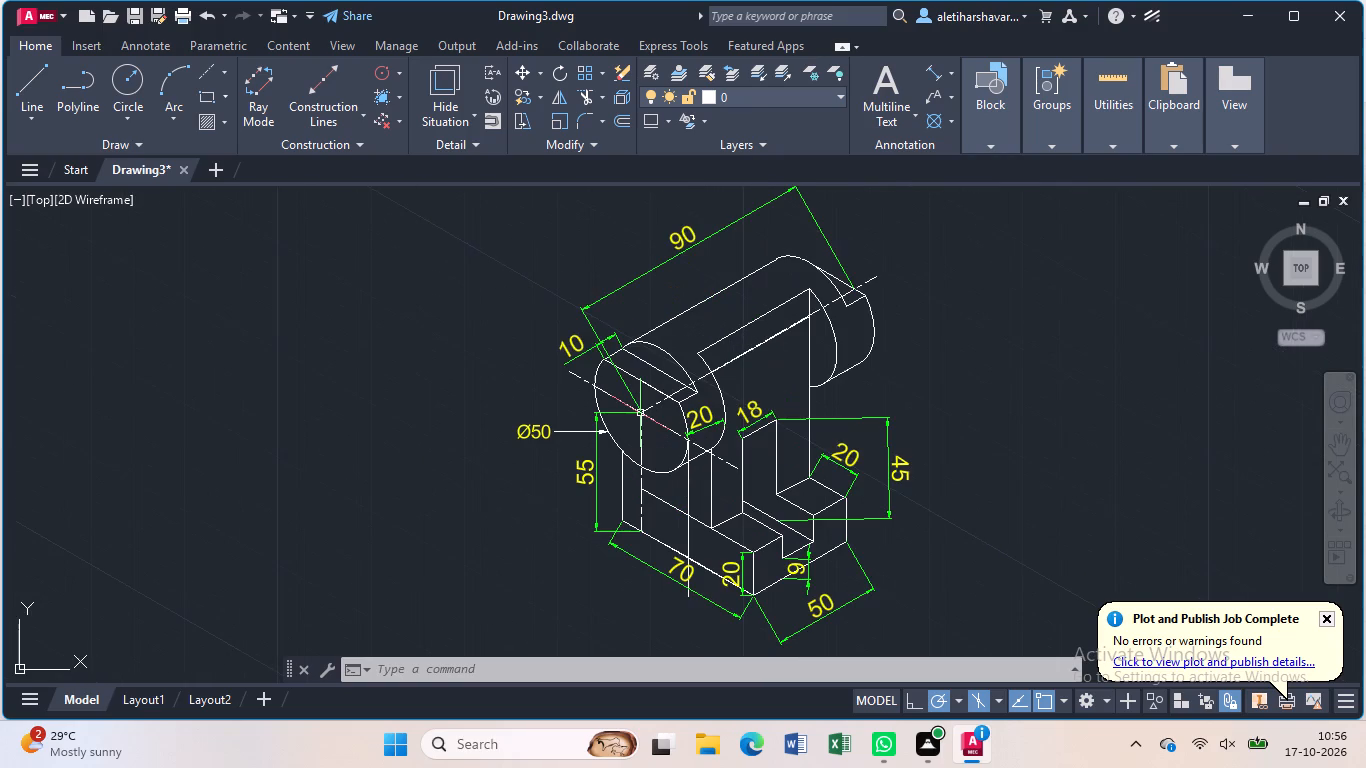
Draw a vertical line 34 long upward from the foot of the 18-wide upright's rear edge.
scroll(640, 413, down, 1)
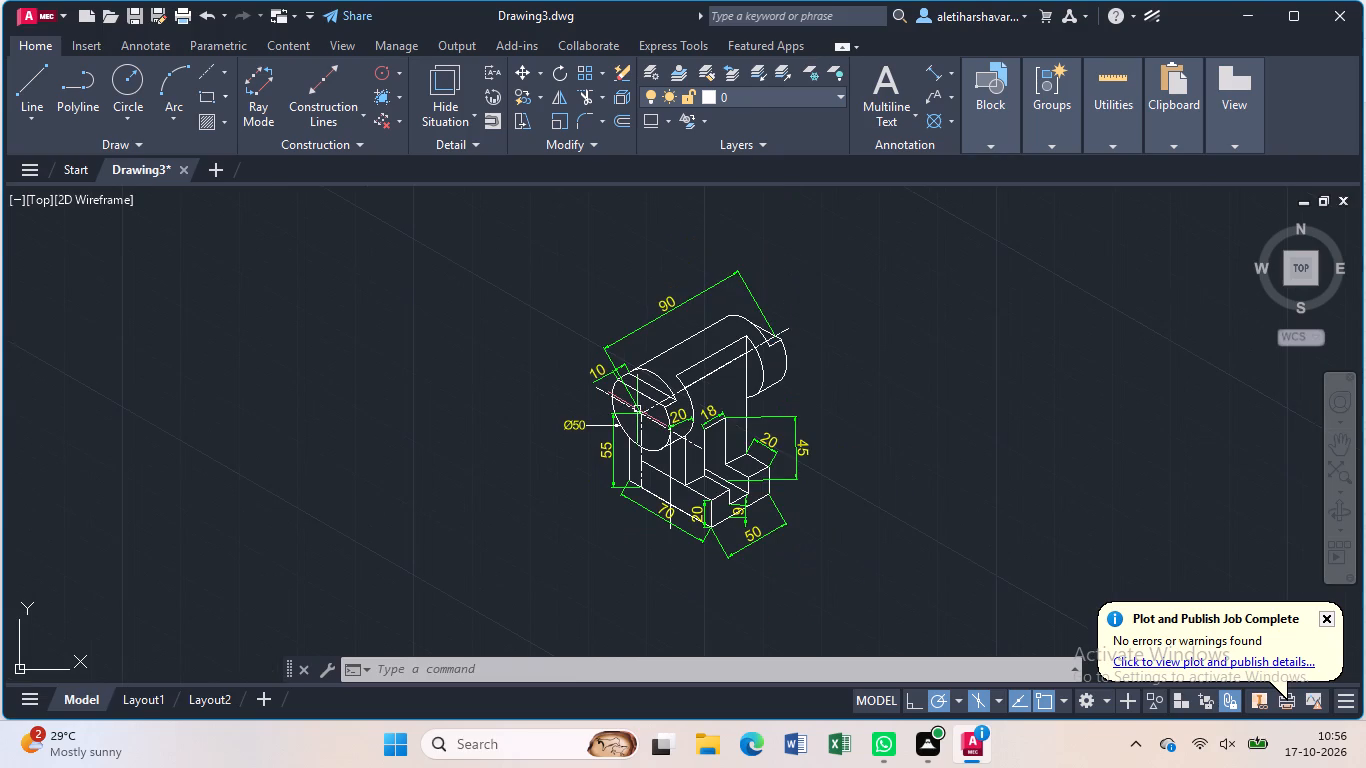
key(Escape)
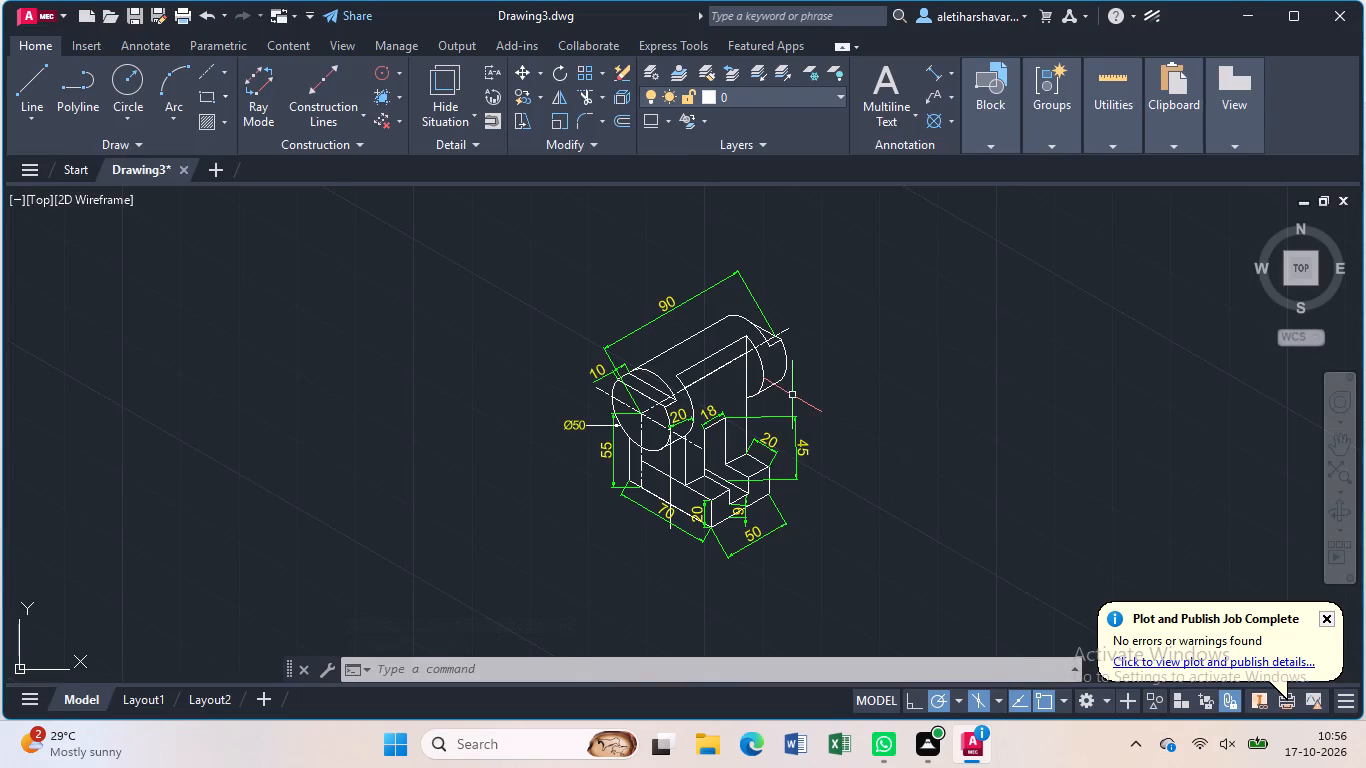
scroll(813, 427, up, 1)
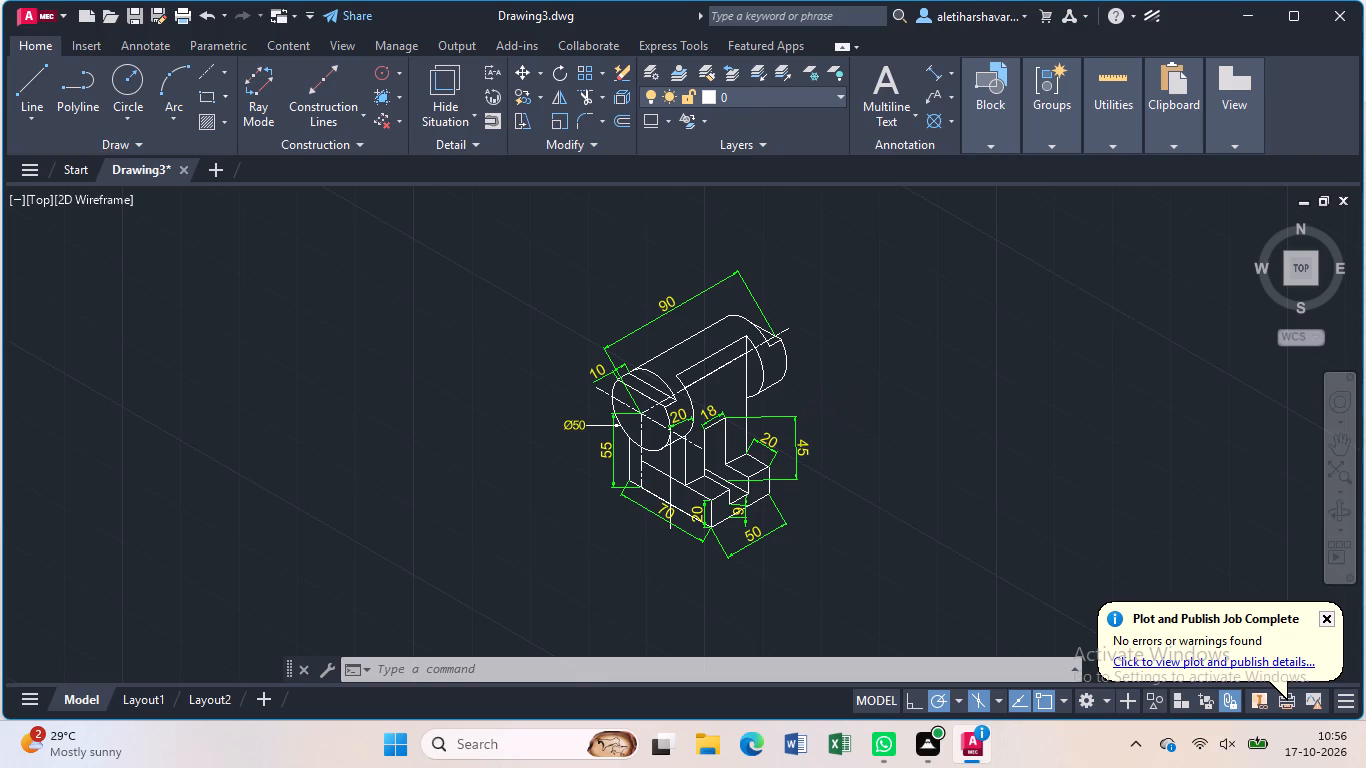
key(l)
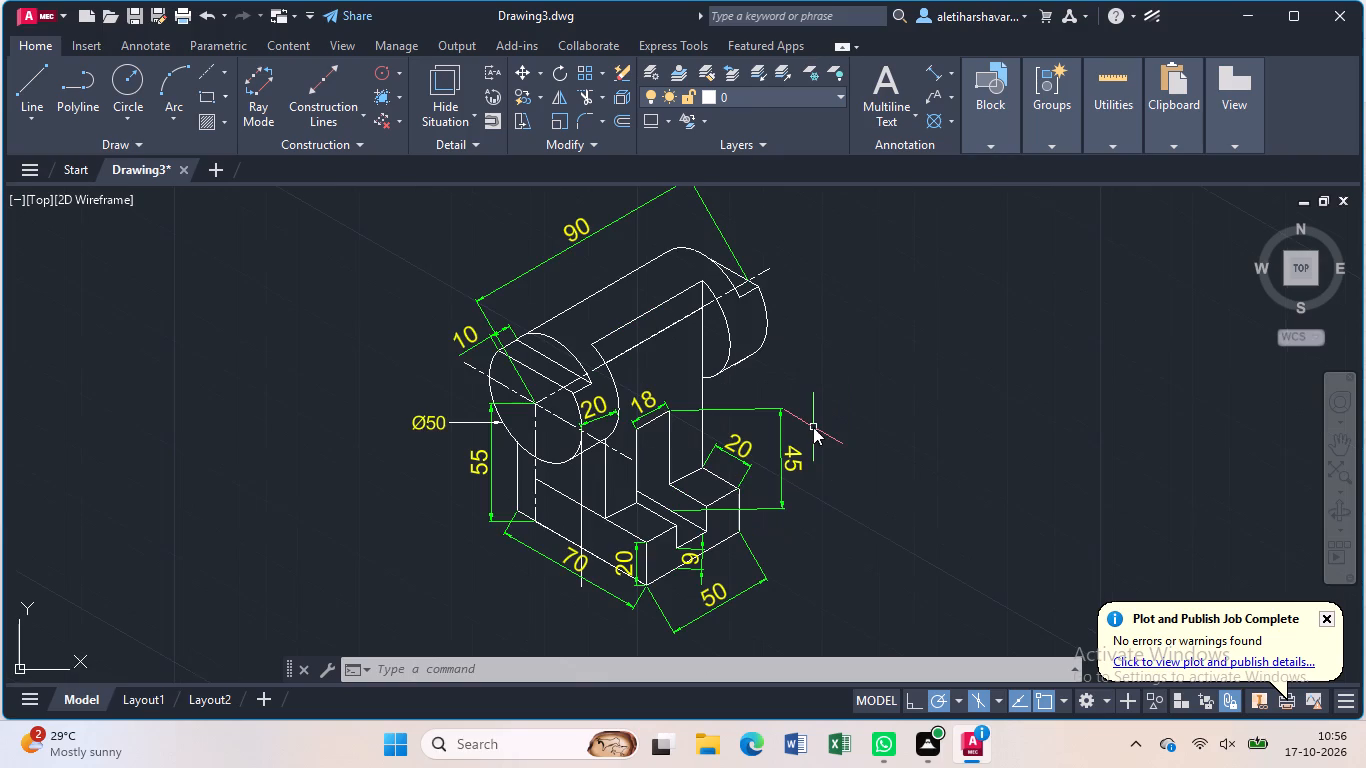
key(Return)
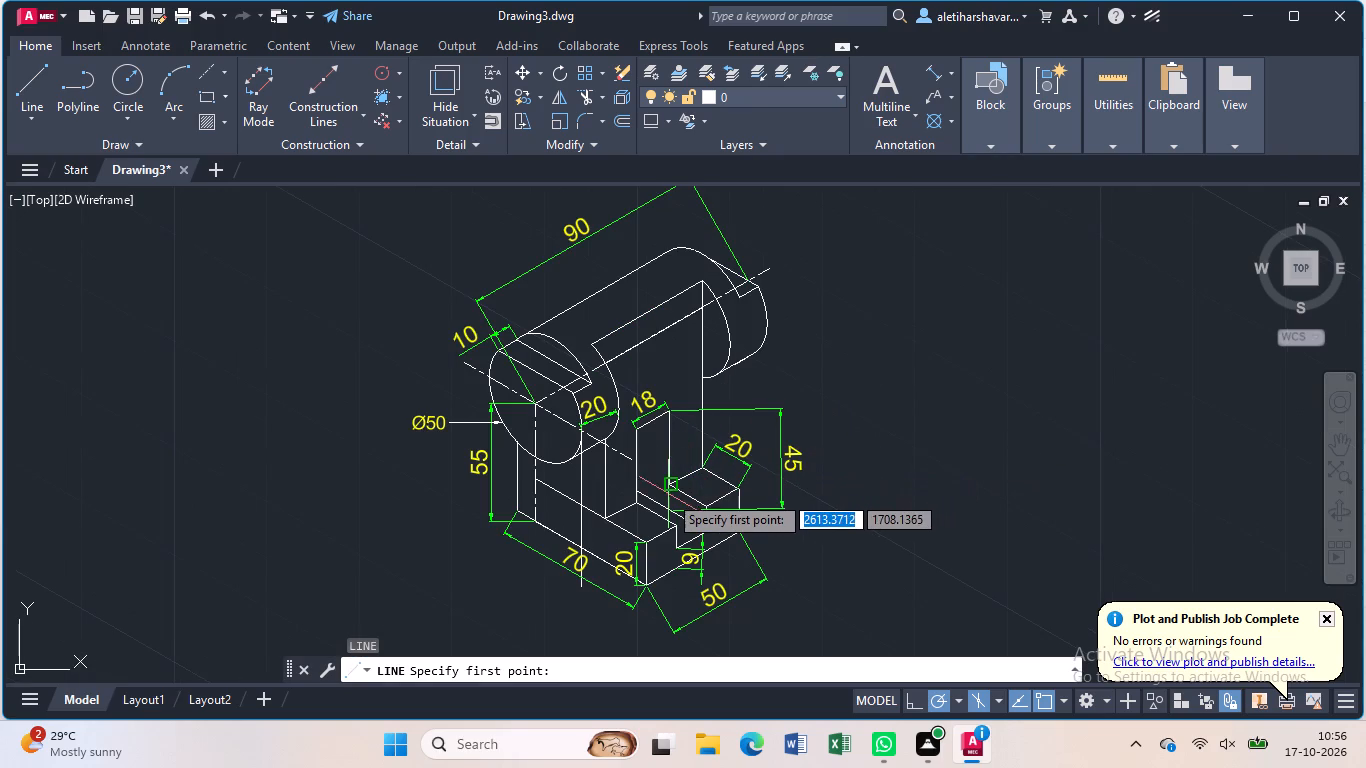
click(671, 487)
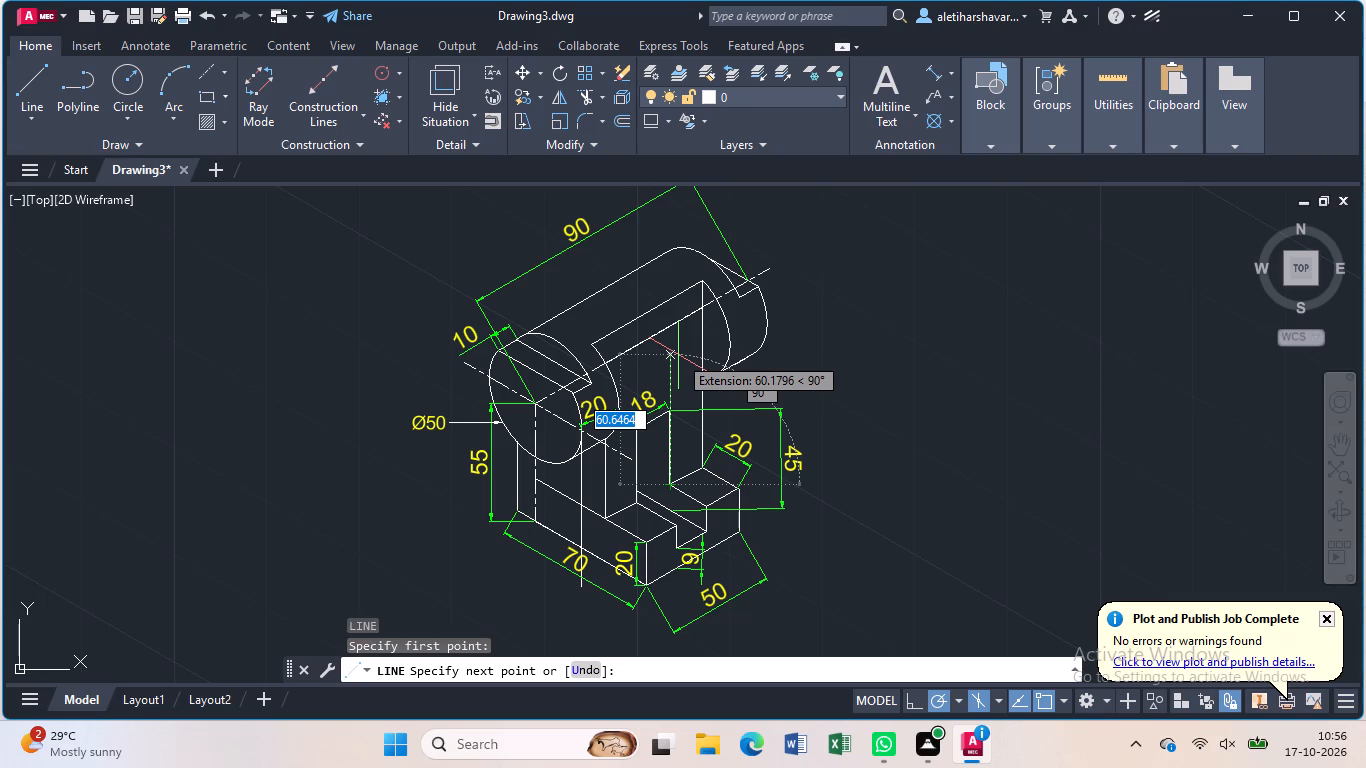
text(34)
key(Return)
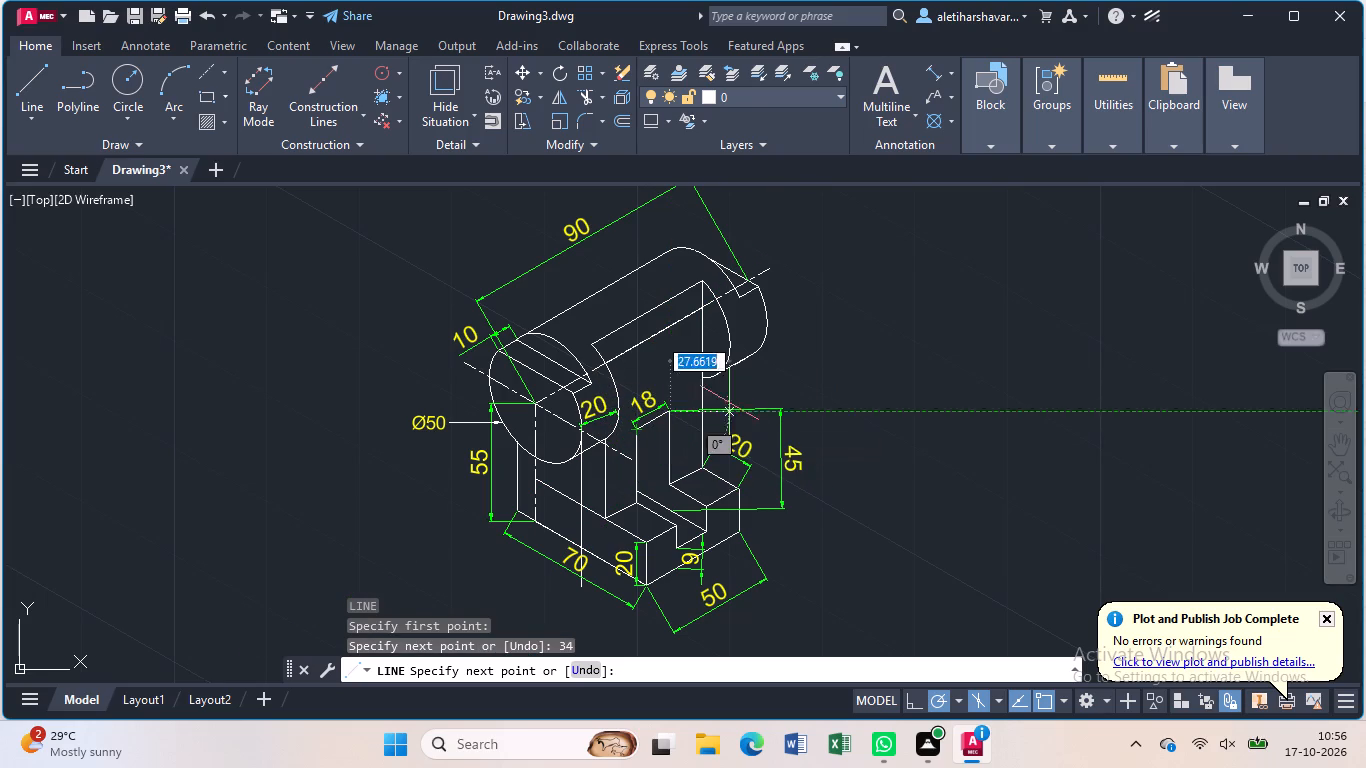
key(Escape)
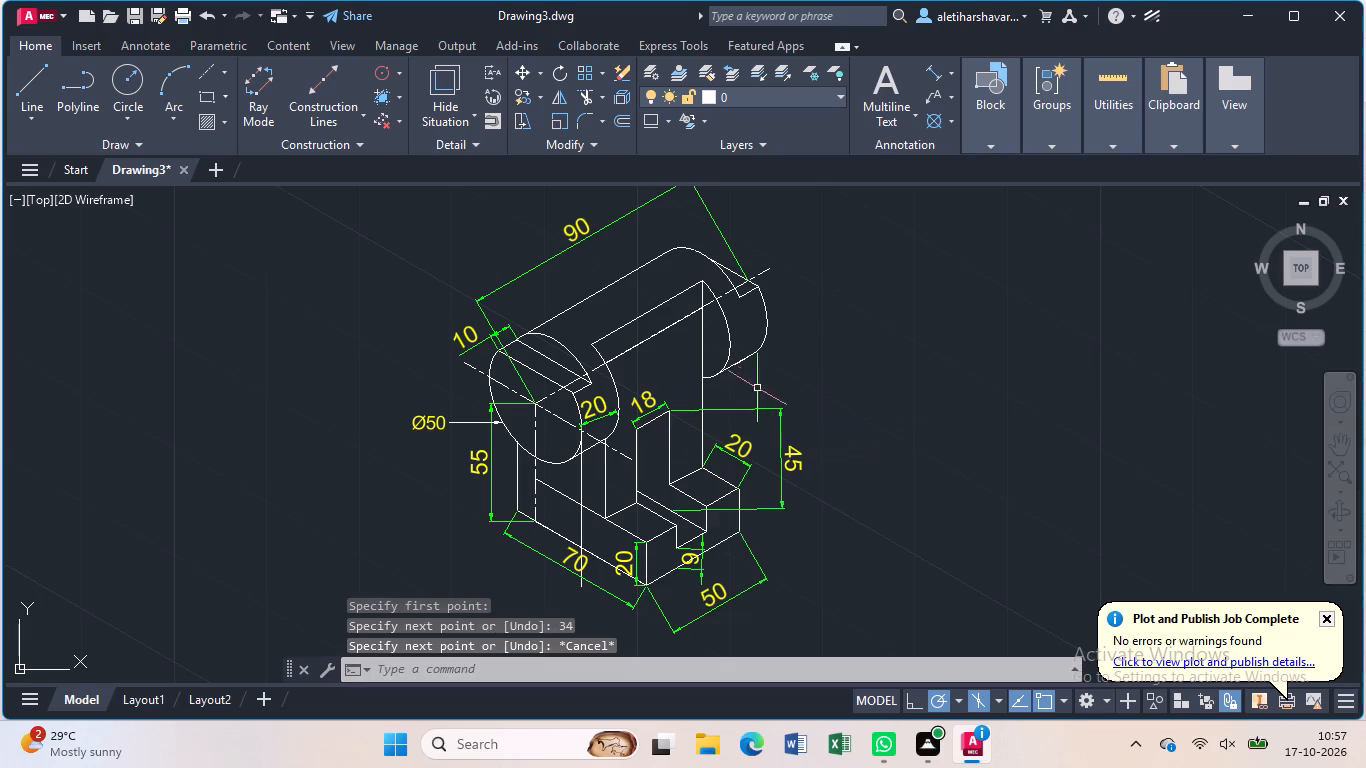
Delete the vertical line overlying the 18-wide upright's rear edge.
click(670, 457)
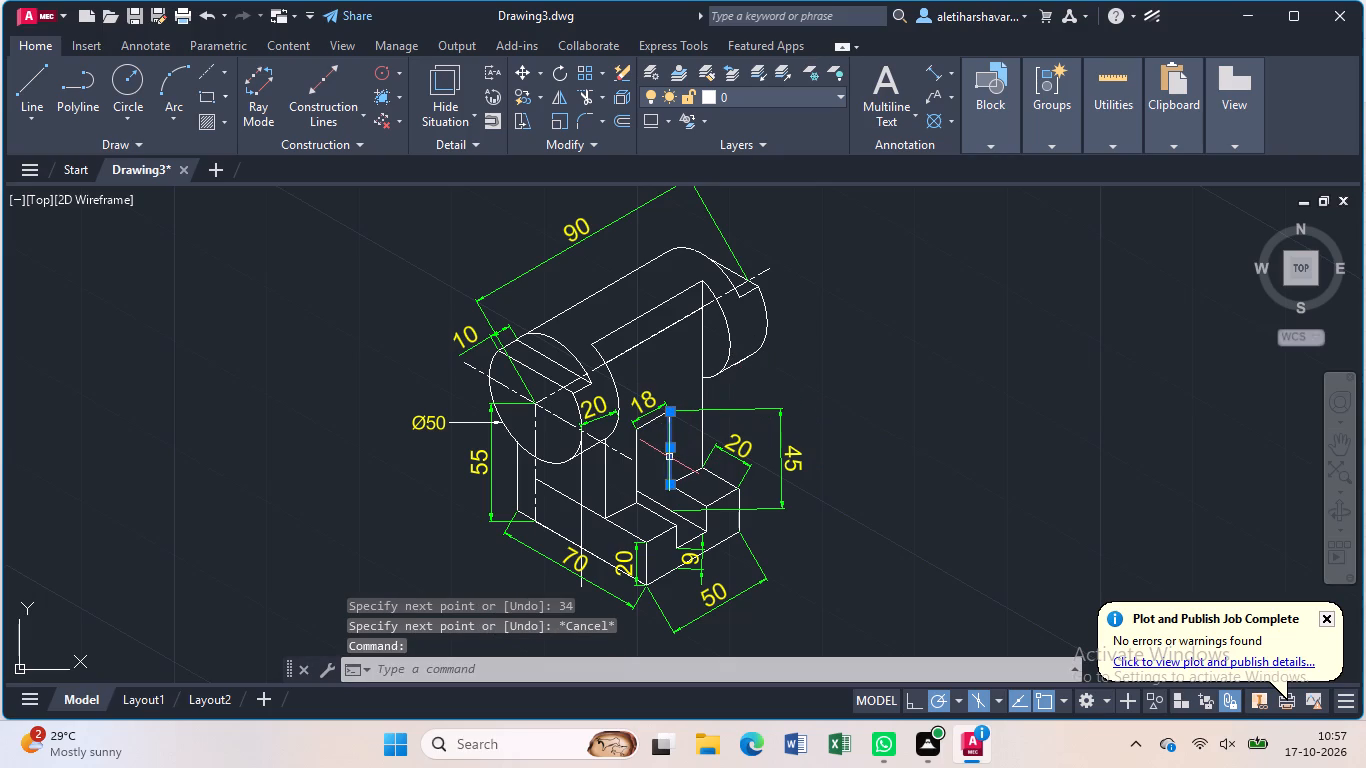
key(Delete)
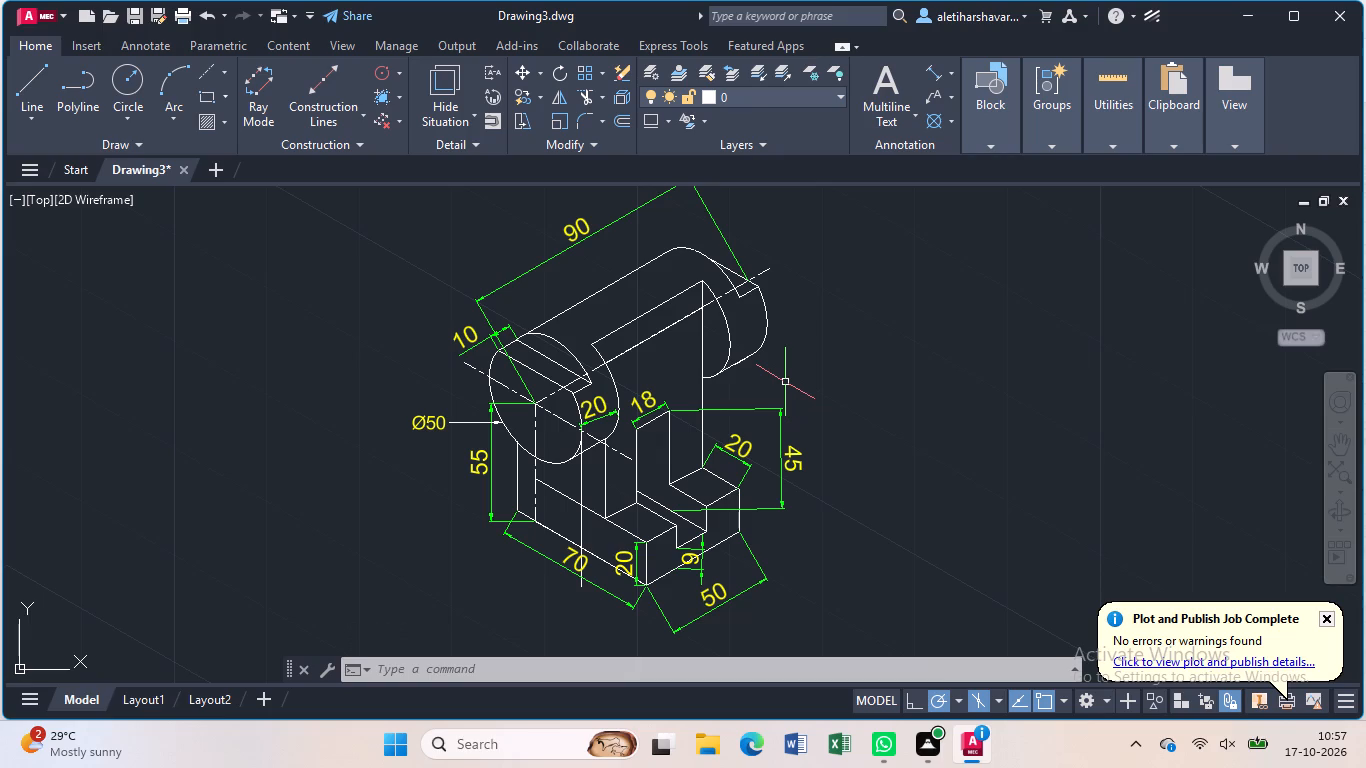
Trim away the dashed axis line's portion between the two discs, up to the tall vertical edge at the rear disc.
text(tr)
key(Return)
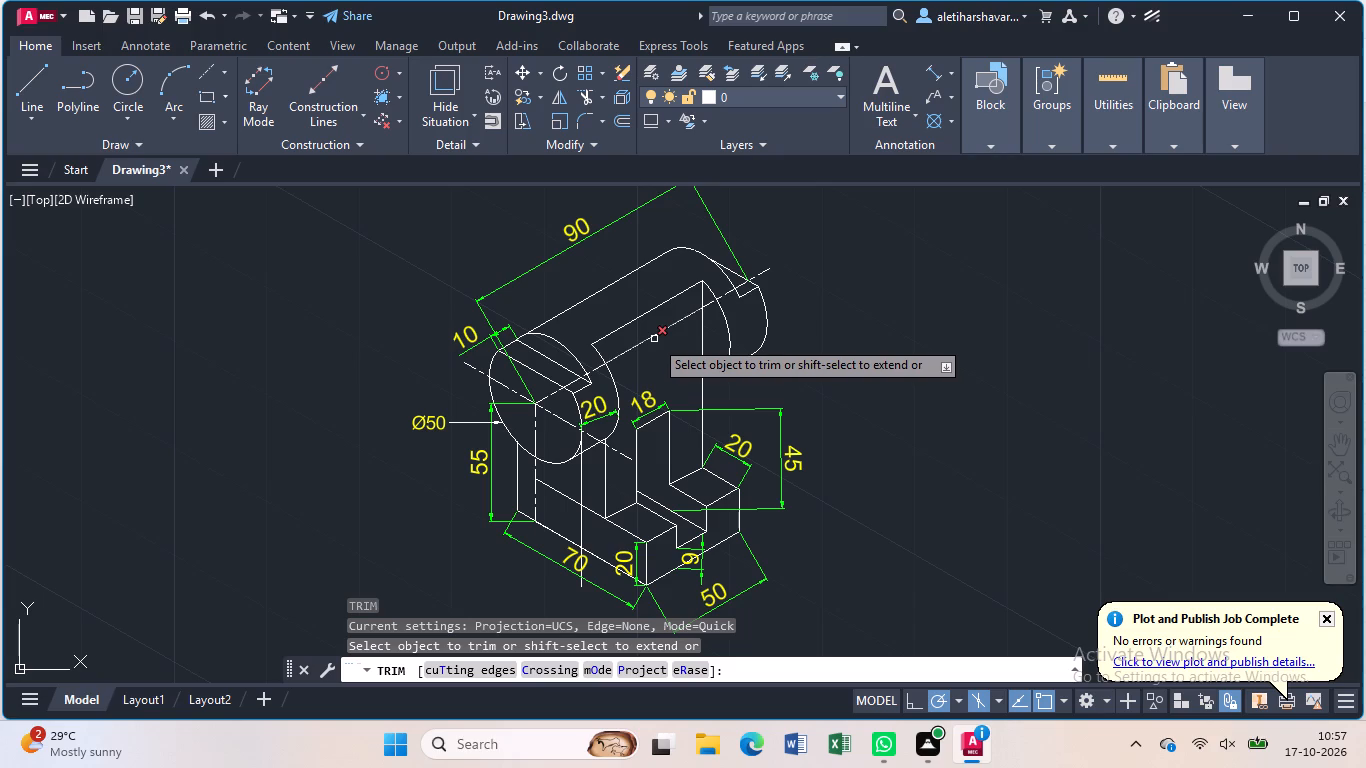
click(654, 339)
click(654, 339)
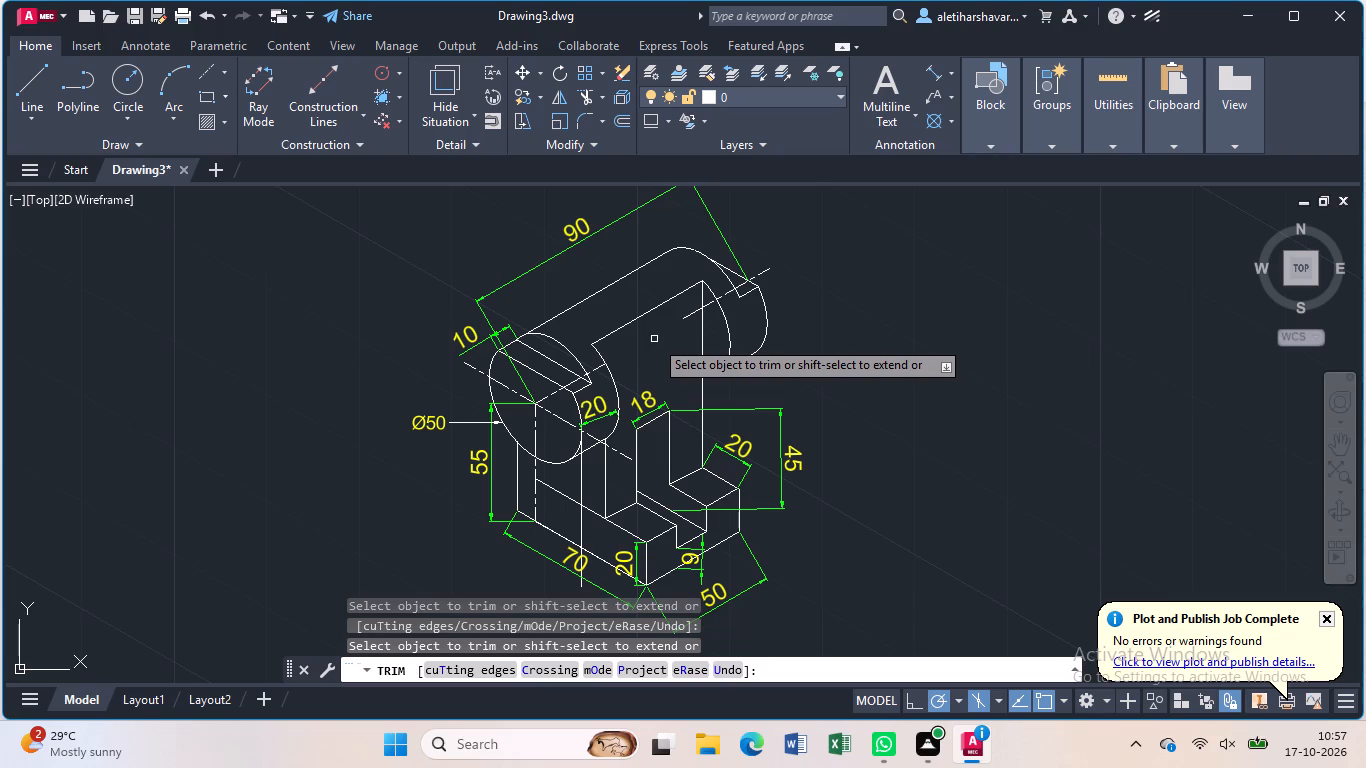
click(685, 318)
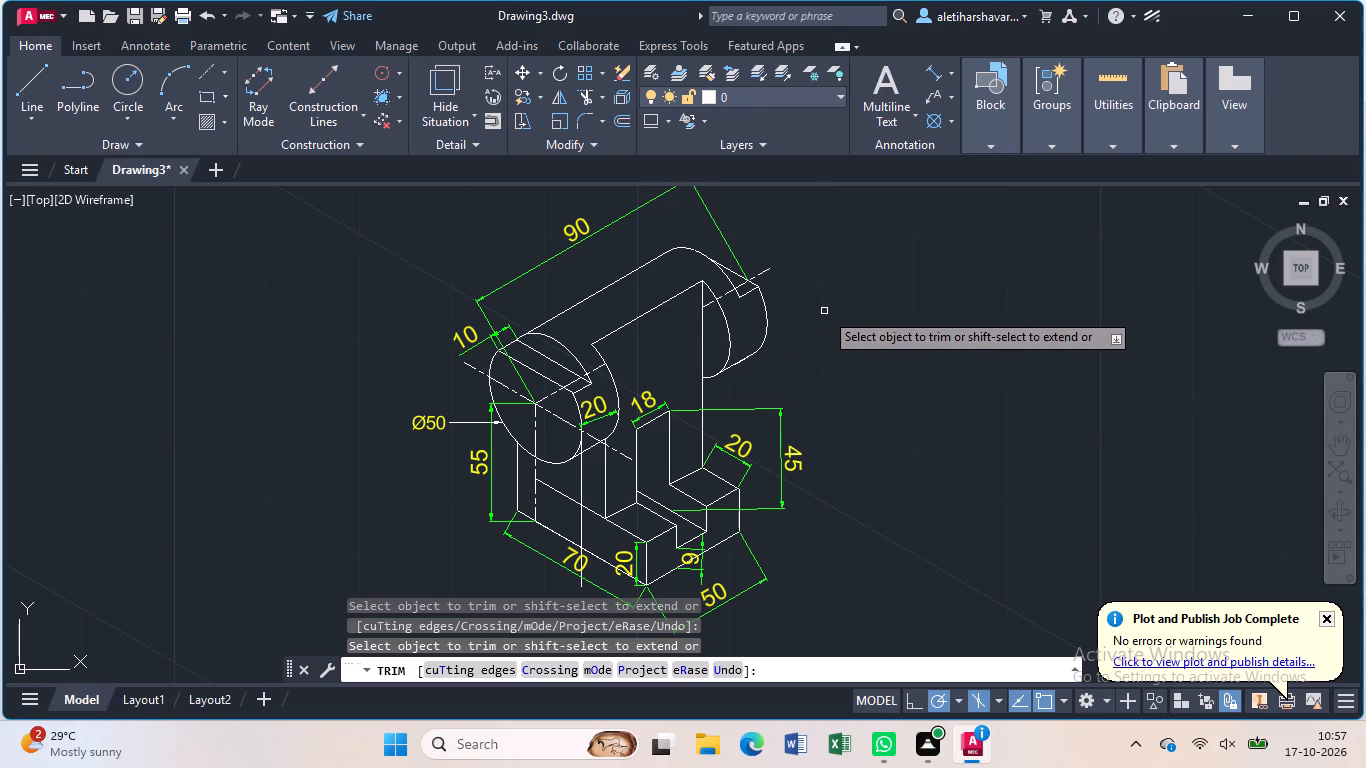
key(Escape)
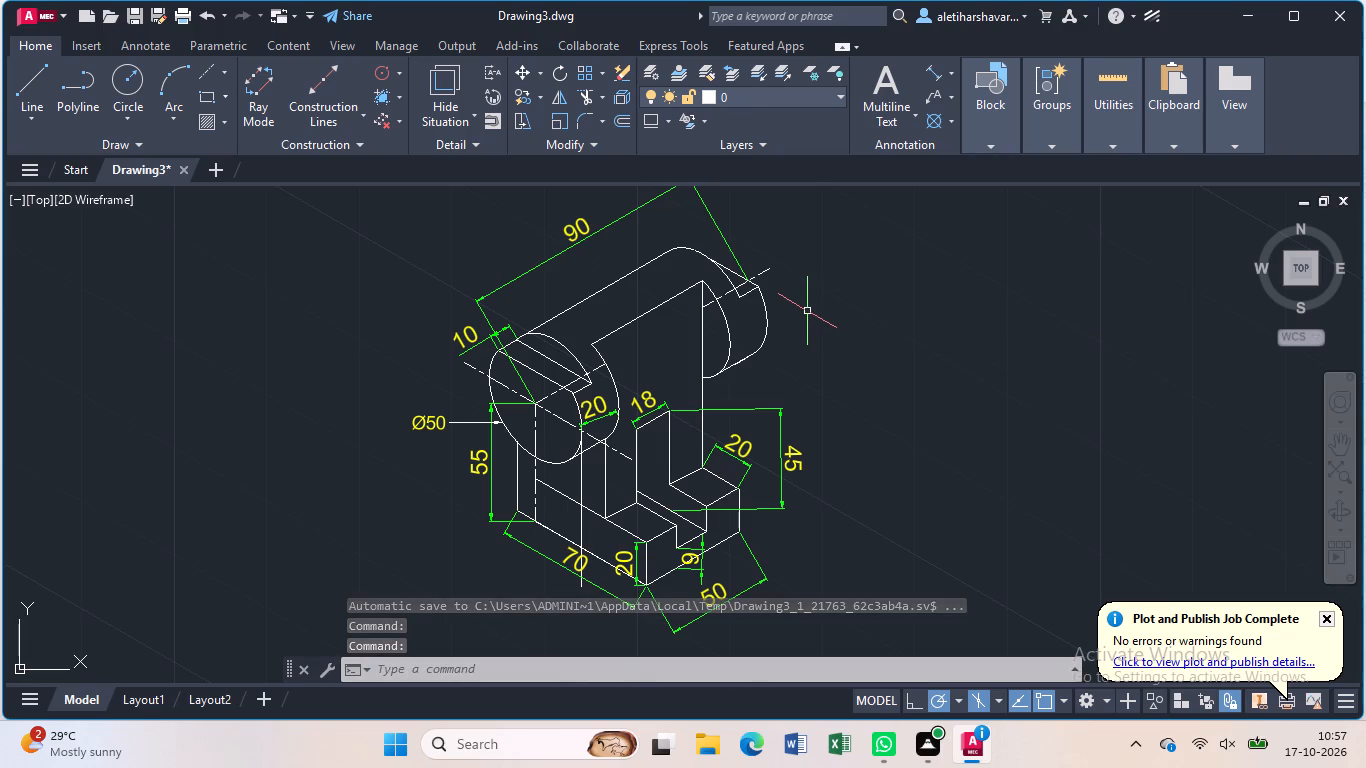
Set the current linetype for new objects to the dashed centreline style.
scroll(806, 312, down, 1)
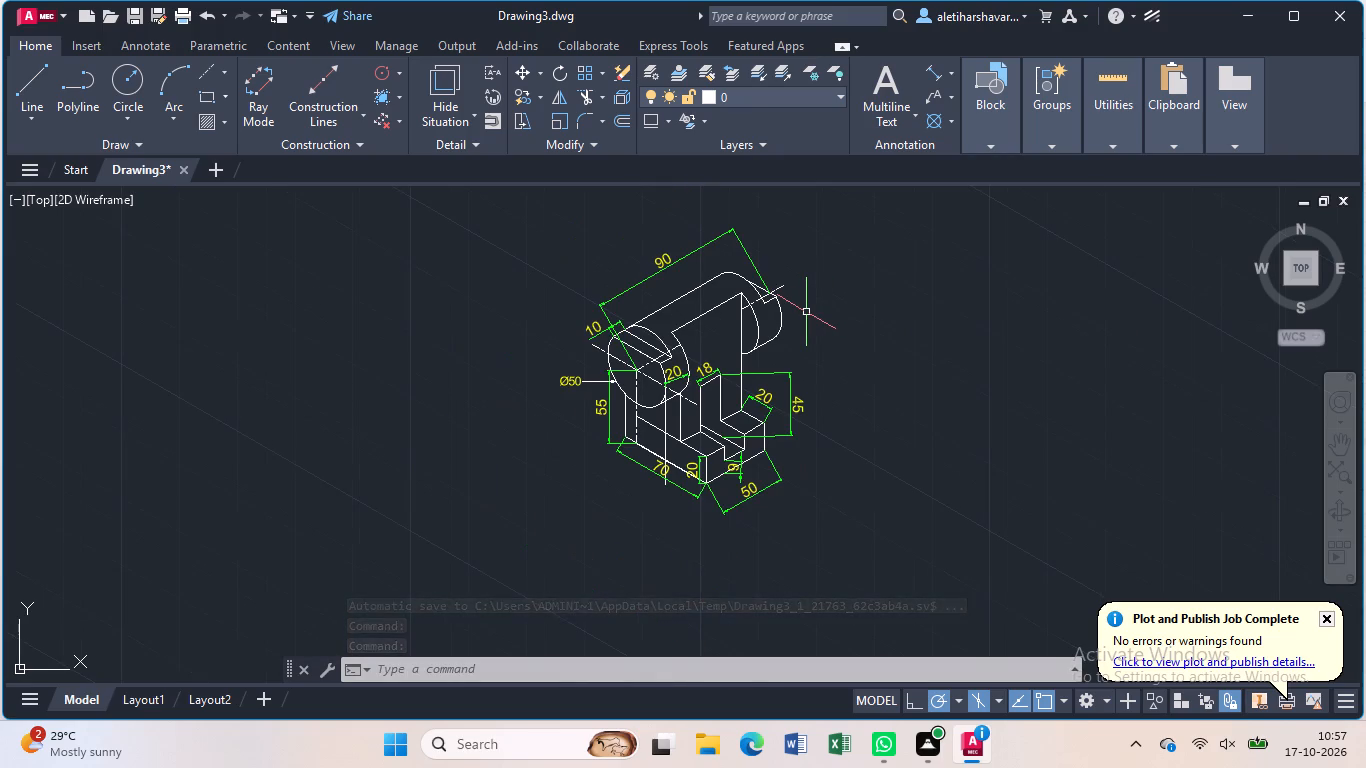
scroll(806, 312, up, 1)
middle_drag(805, 320, 807, 332)
middle_click(808, 337)
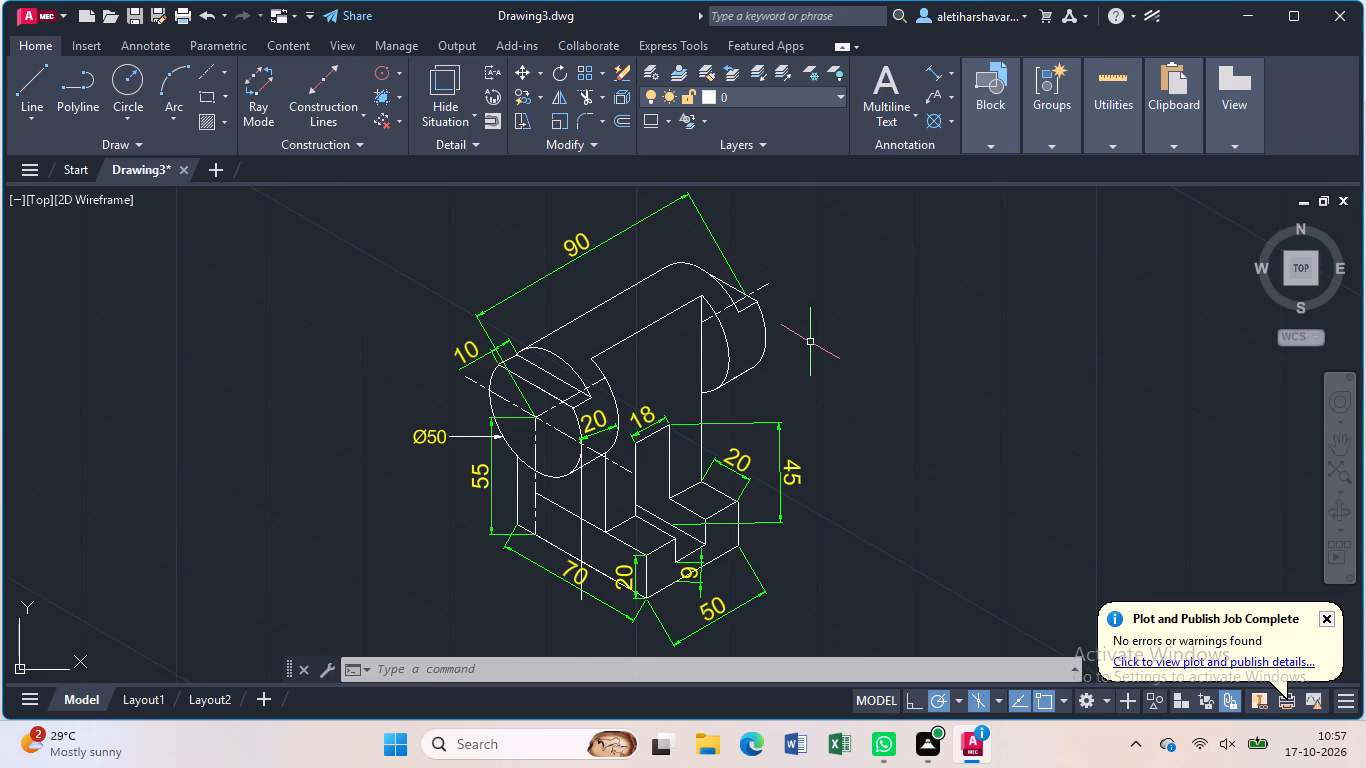
middle_click(810, 346)
middle_click(811, 348)
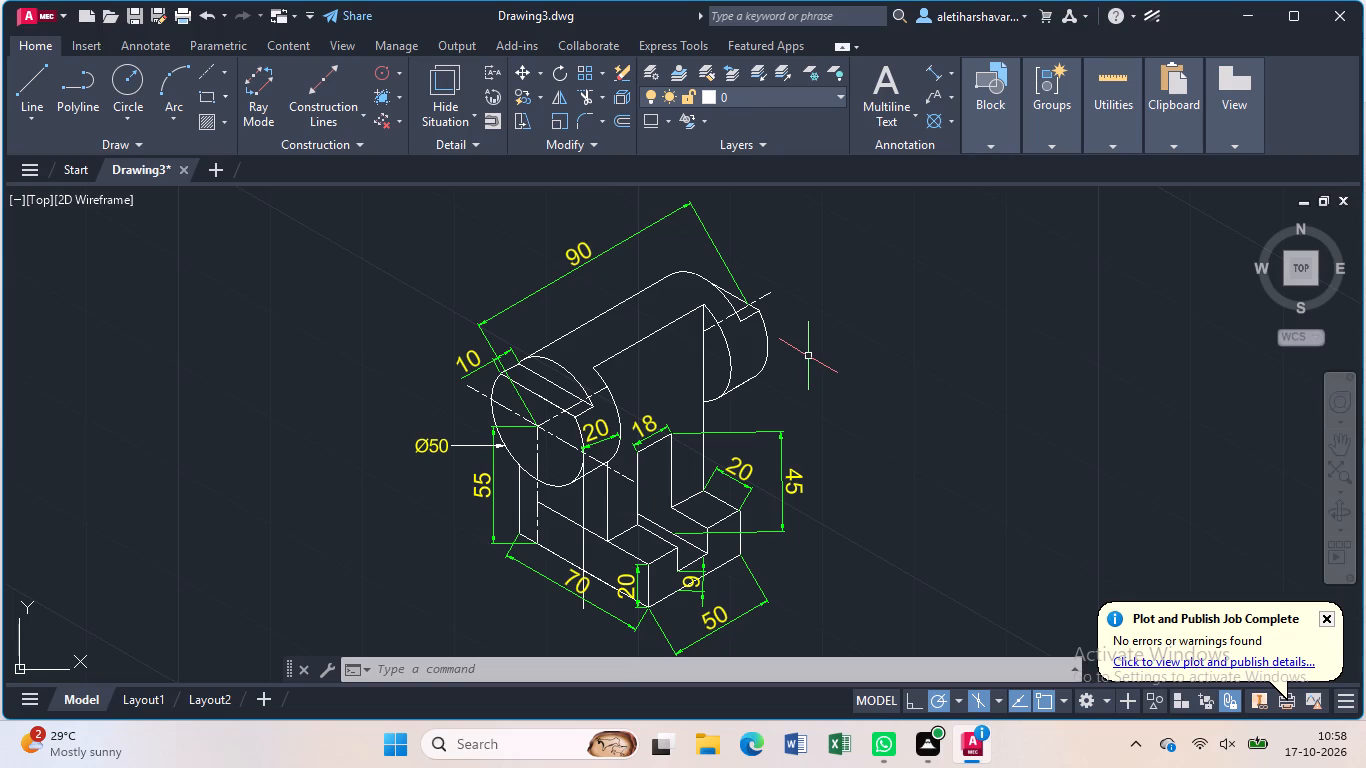
key(ctrl+1)
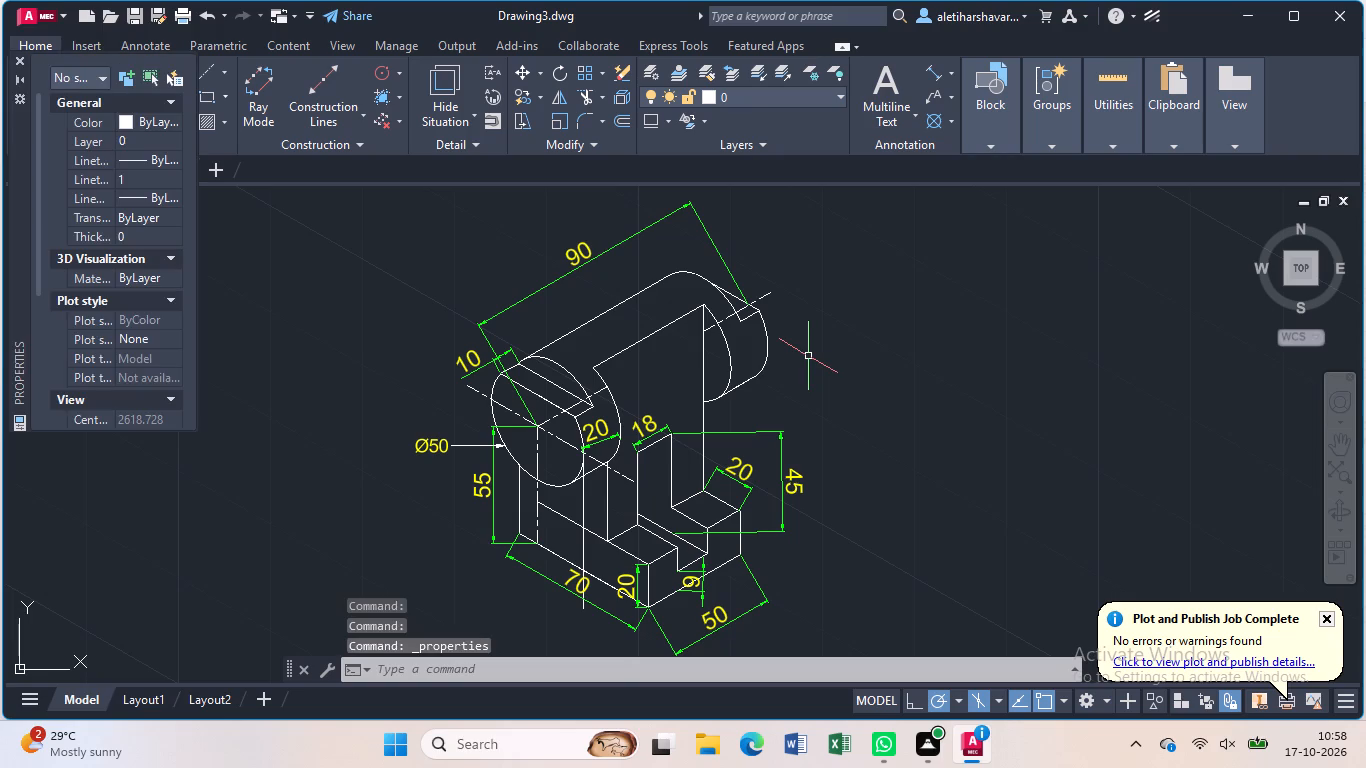
click(171, 153)
click(171, 153)
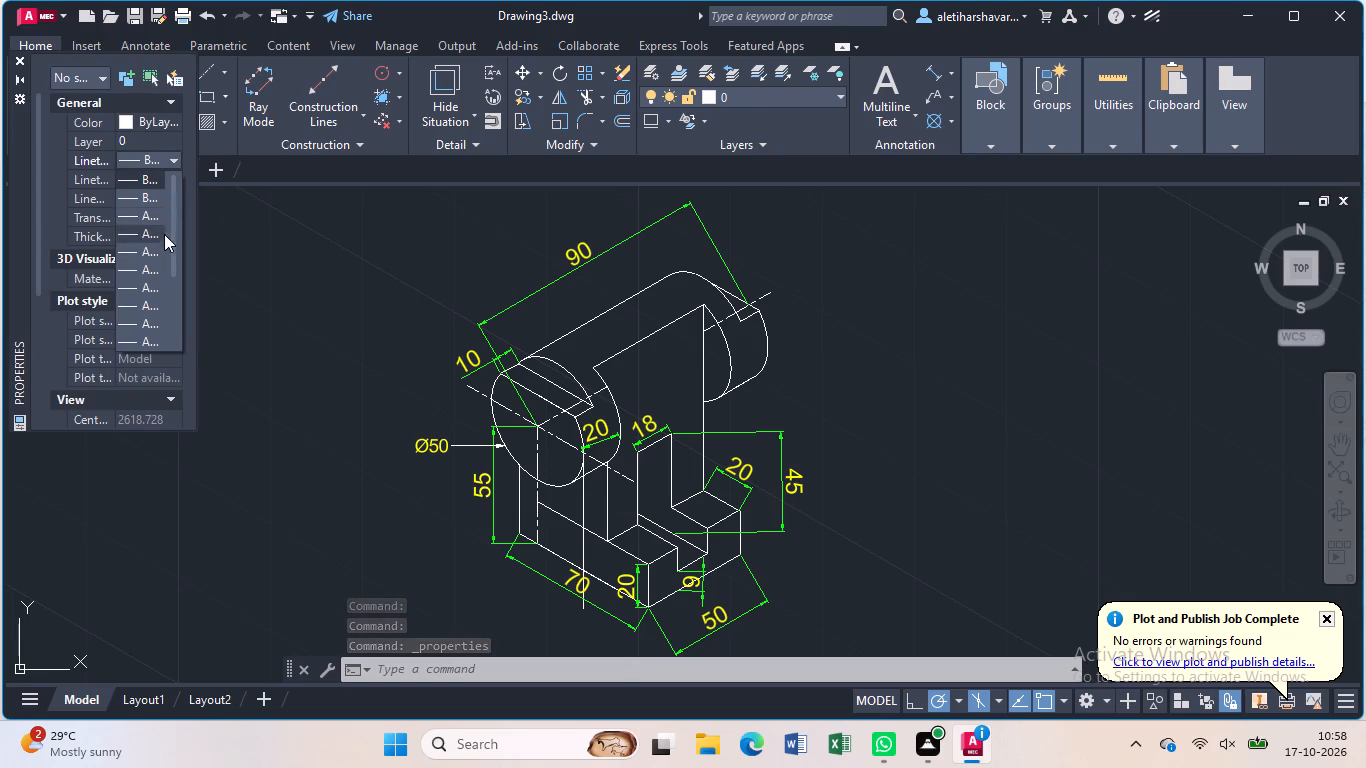
click(151, 305)
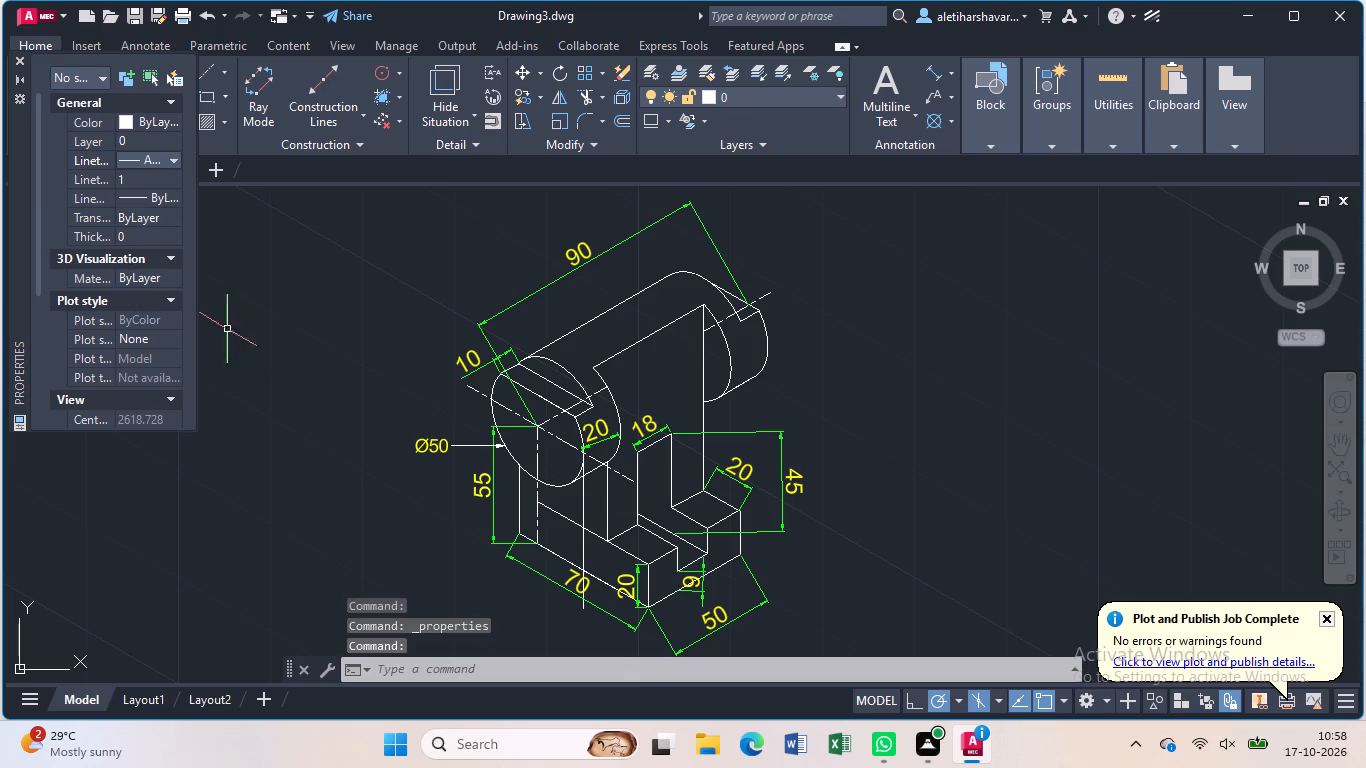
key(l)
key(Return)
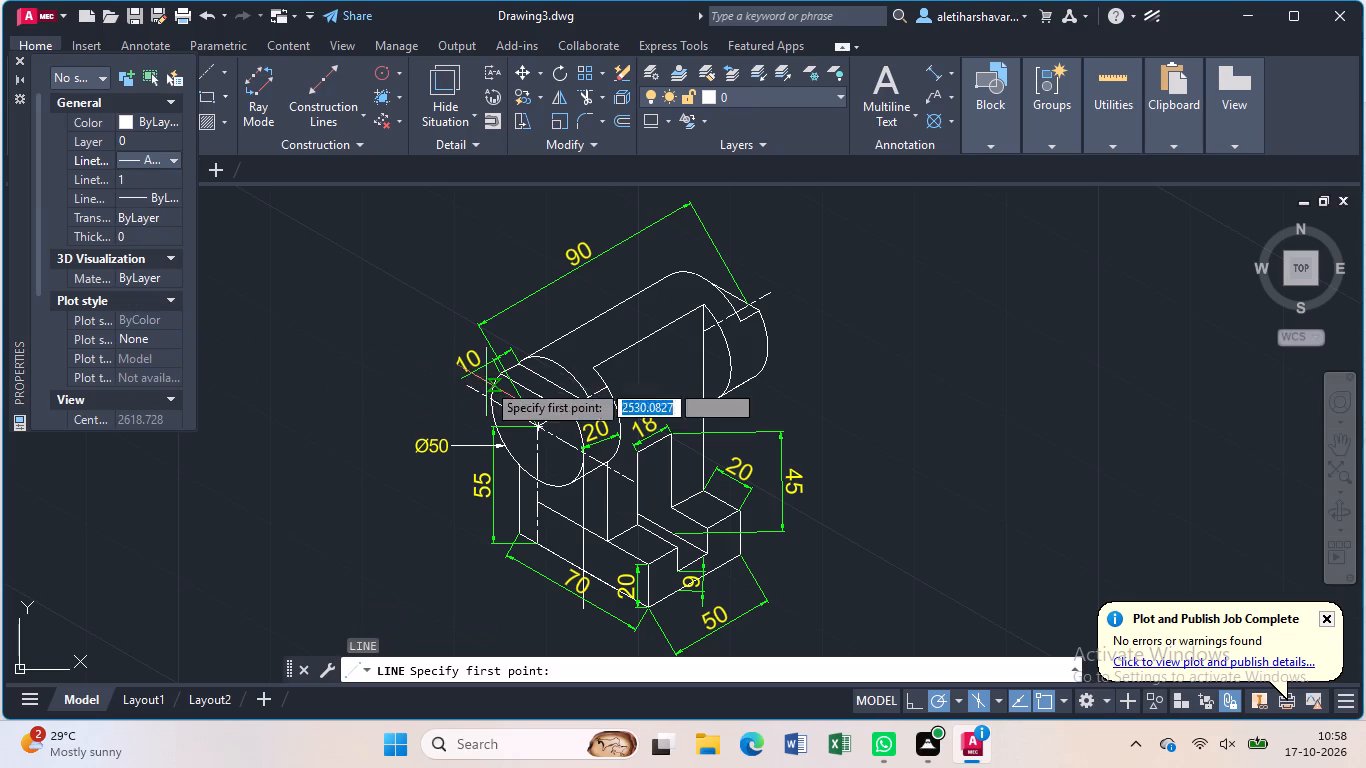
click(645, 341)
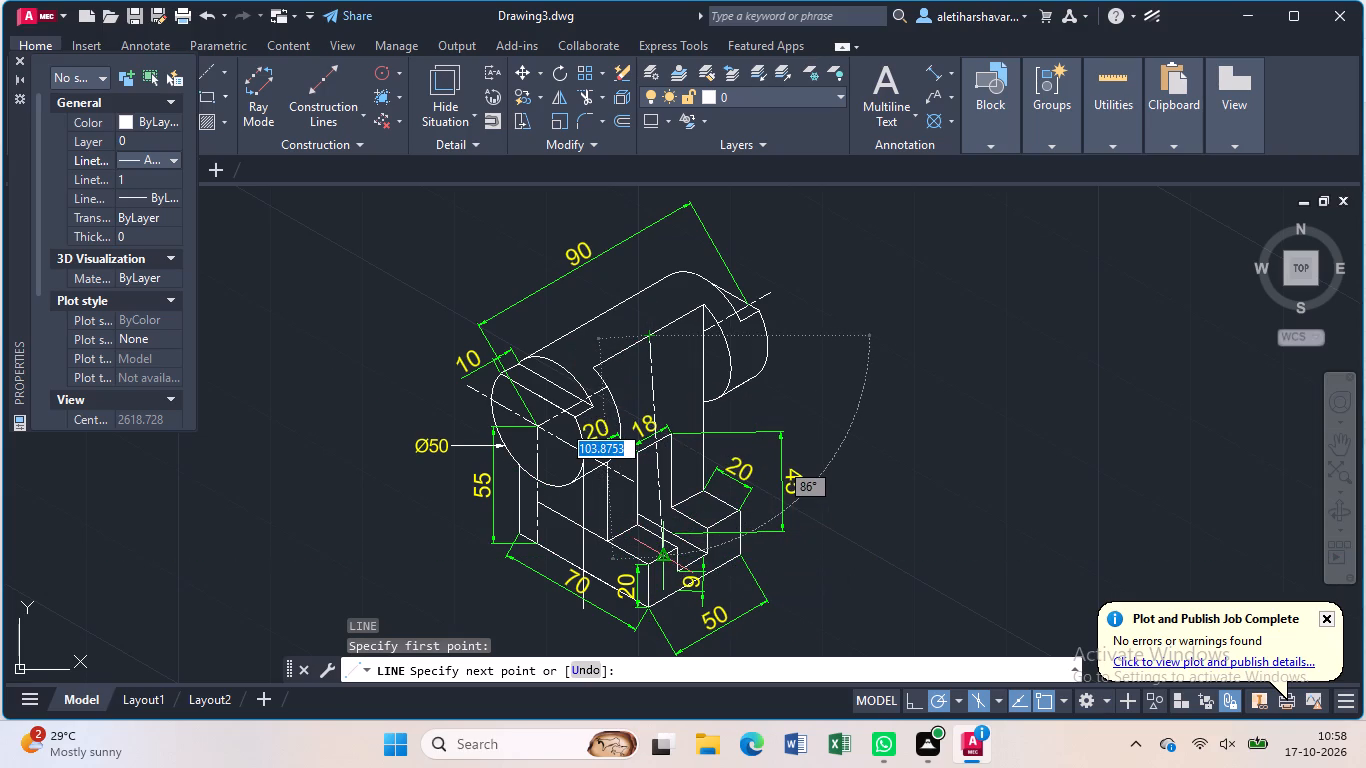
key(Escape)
Draw a vertical dashed centreline about 52 long, downward from the midpoint of the 18-wide upright's top edge.
key(l)
key(Return)
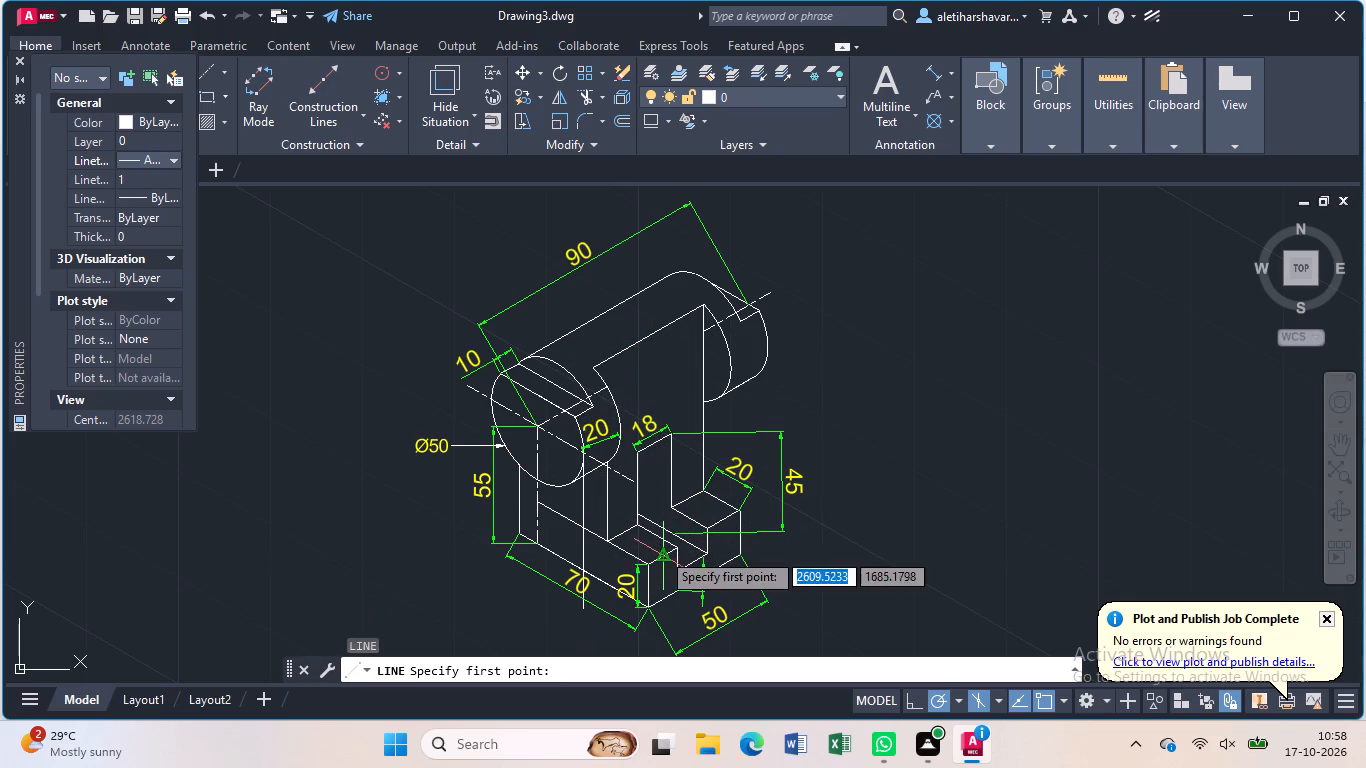
click(654, 444)
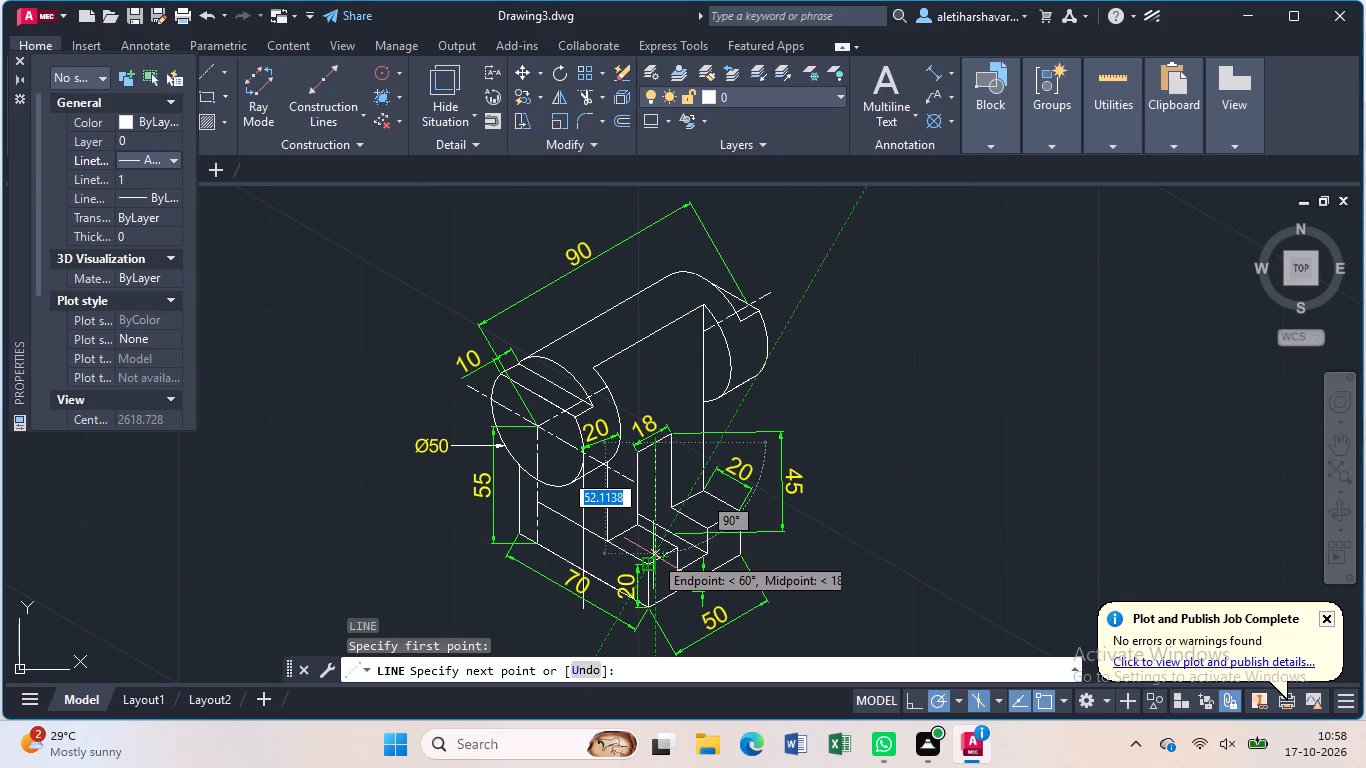
click(653, 555)
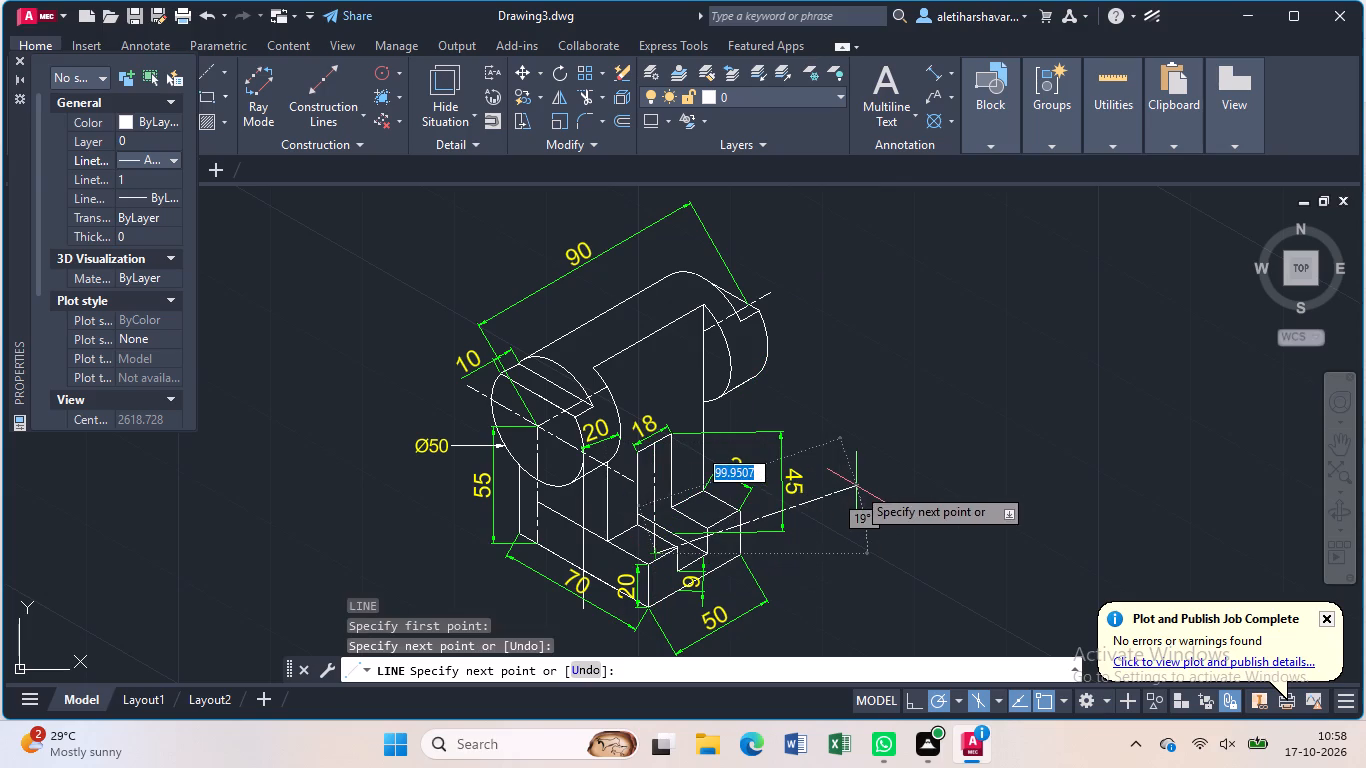
key(Escape)
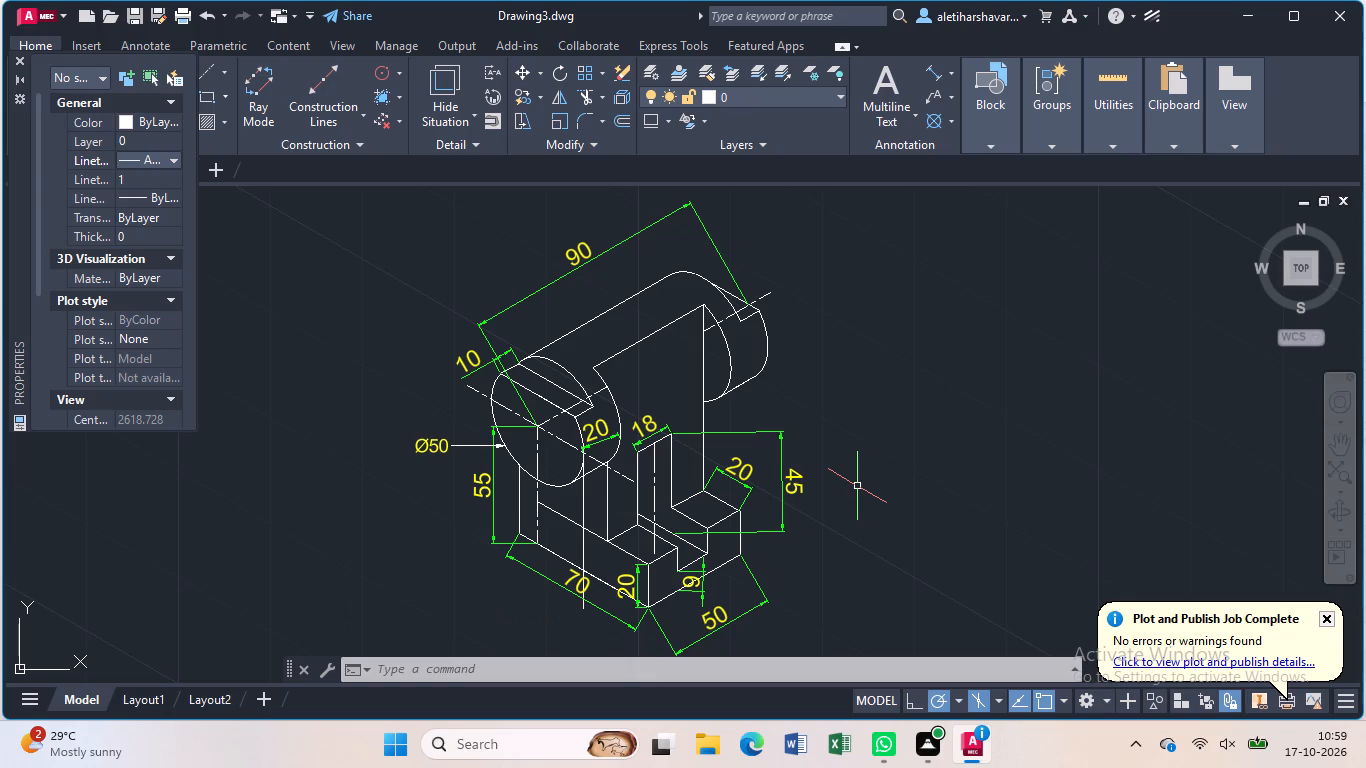
Extend the new centreline up to the straight edge joining the discs, and trim away its portion below the upright's top edge.
text(ex)
key(Return)
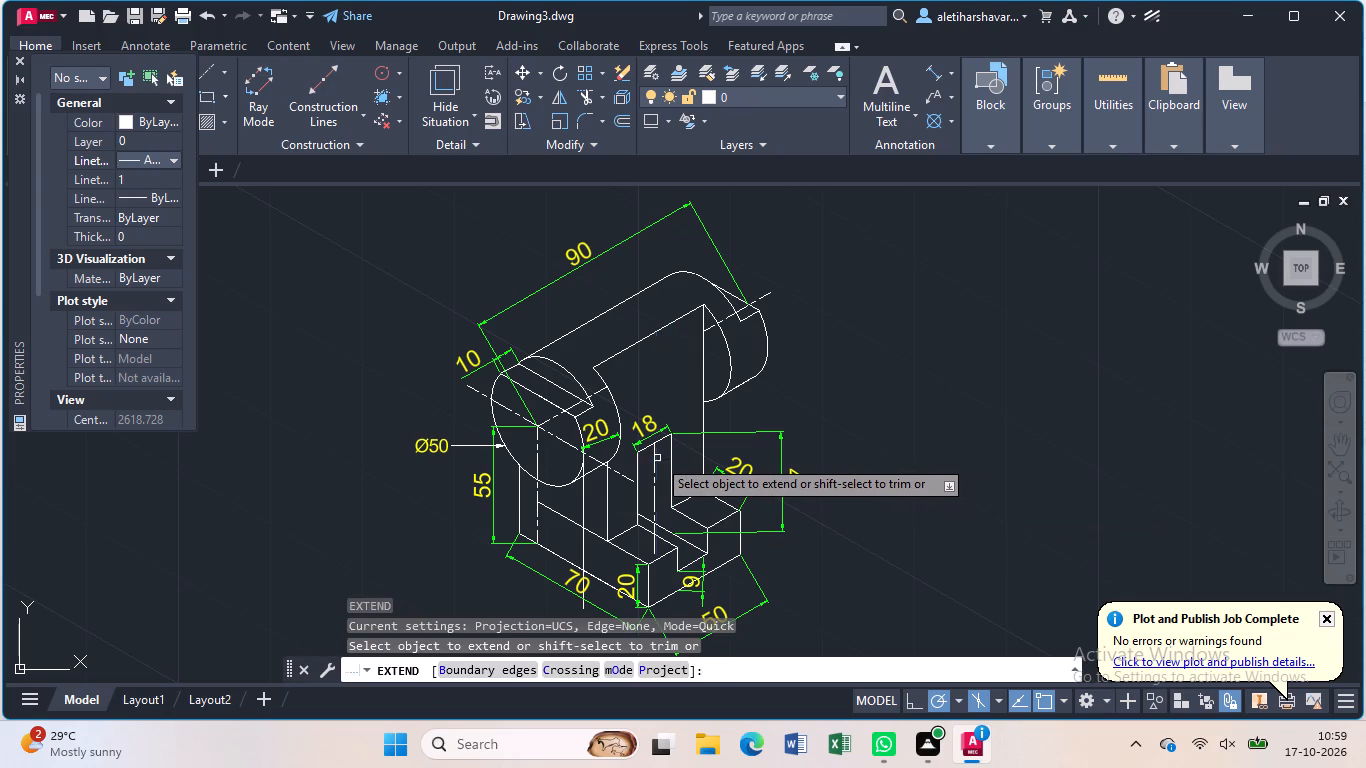
click(656, 458)
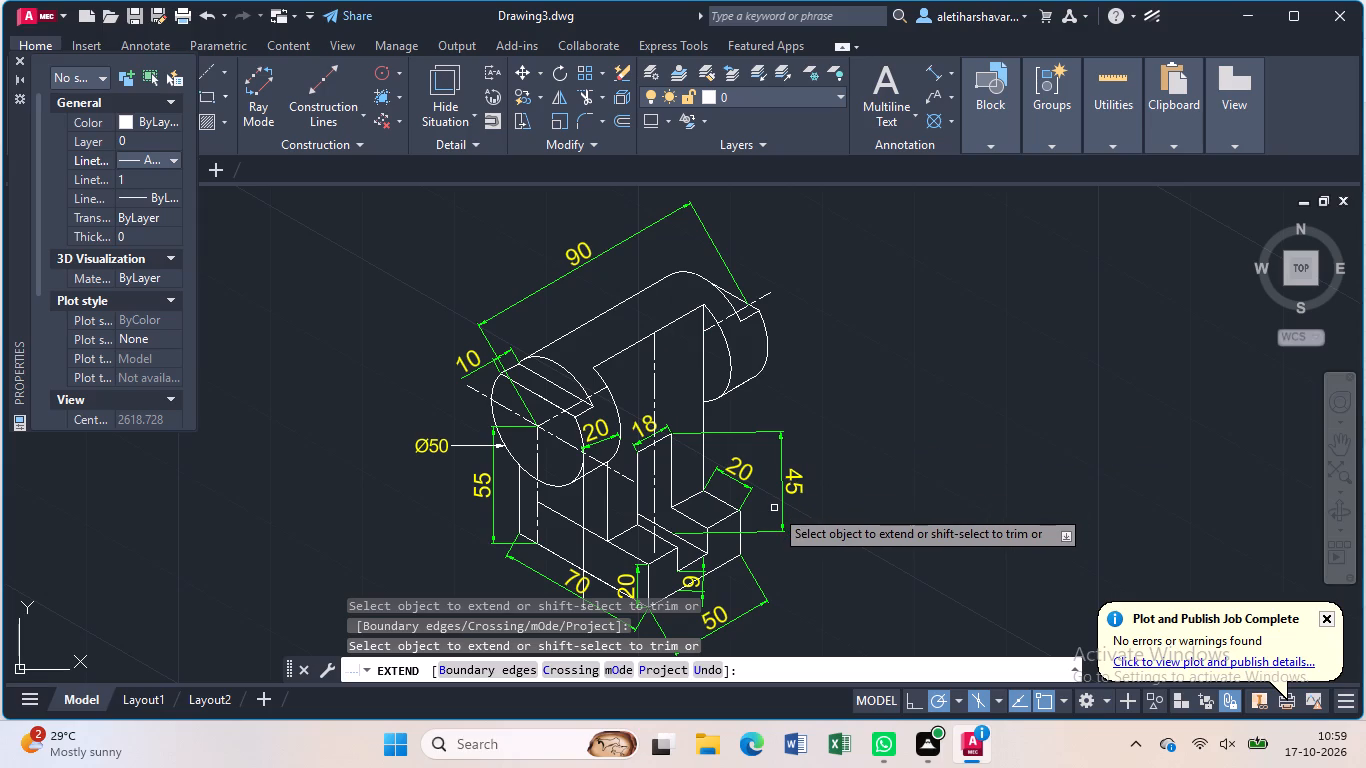
shift+click(656, 547)
shift+click(651, 529)
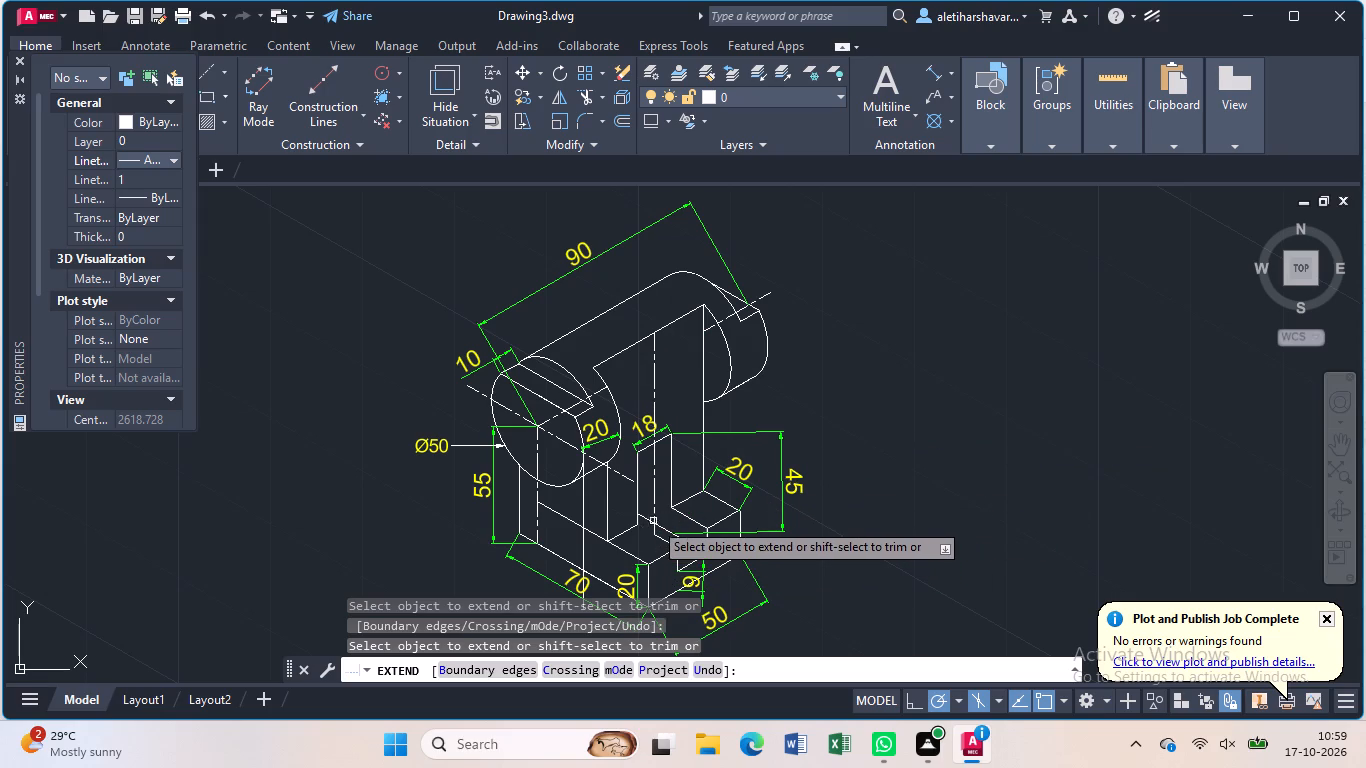
shift+click(657, 513)
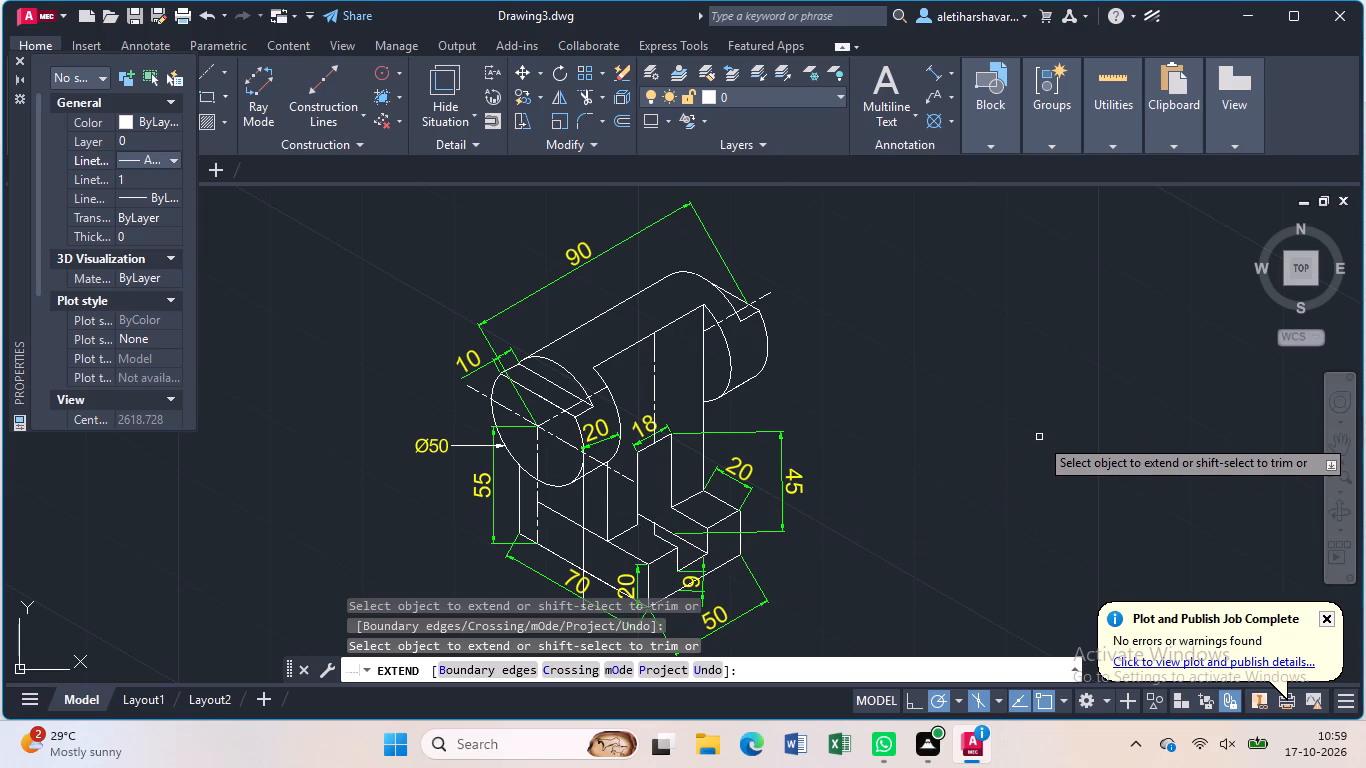
key(Escape)
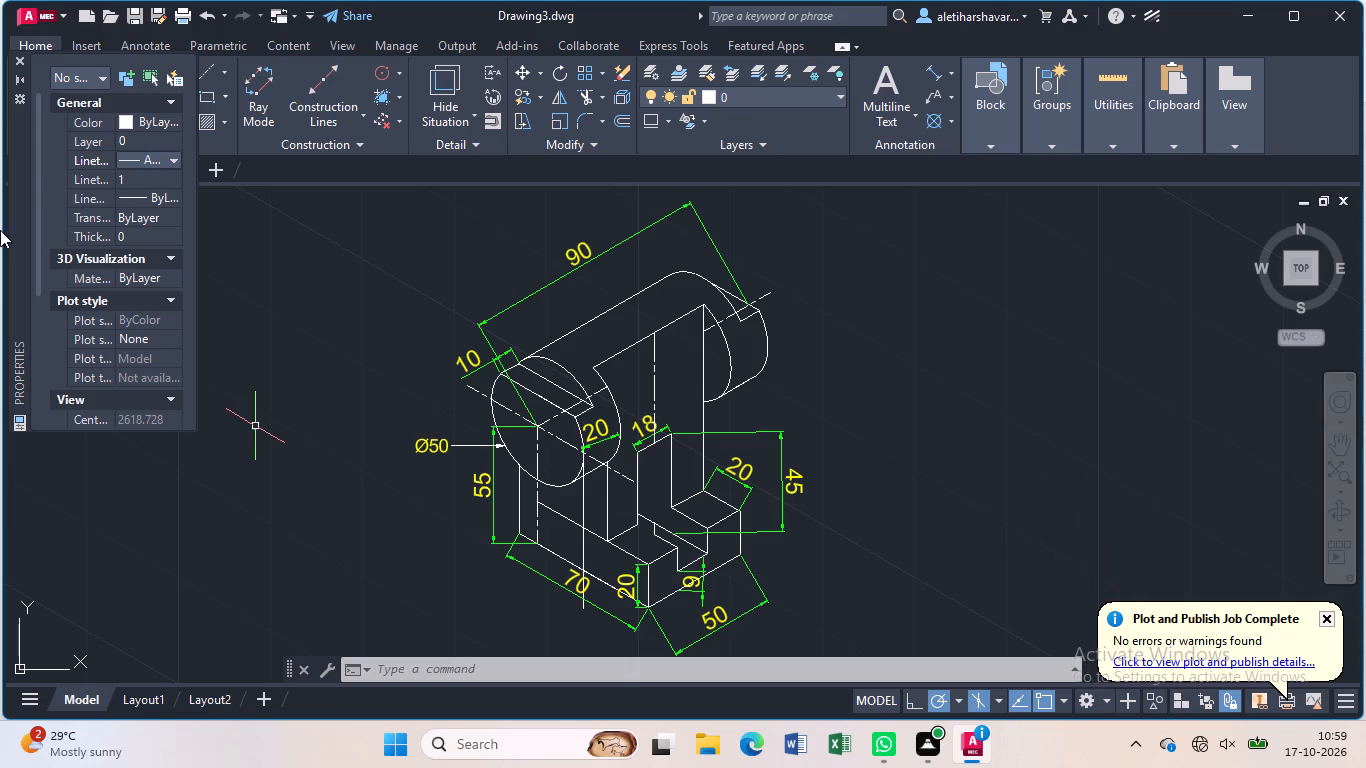
Set the current linetype for new objects back to ByLayer.
click(169, 157)
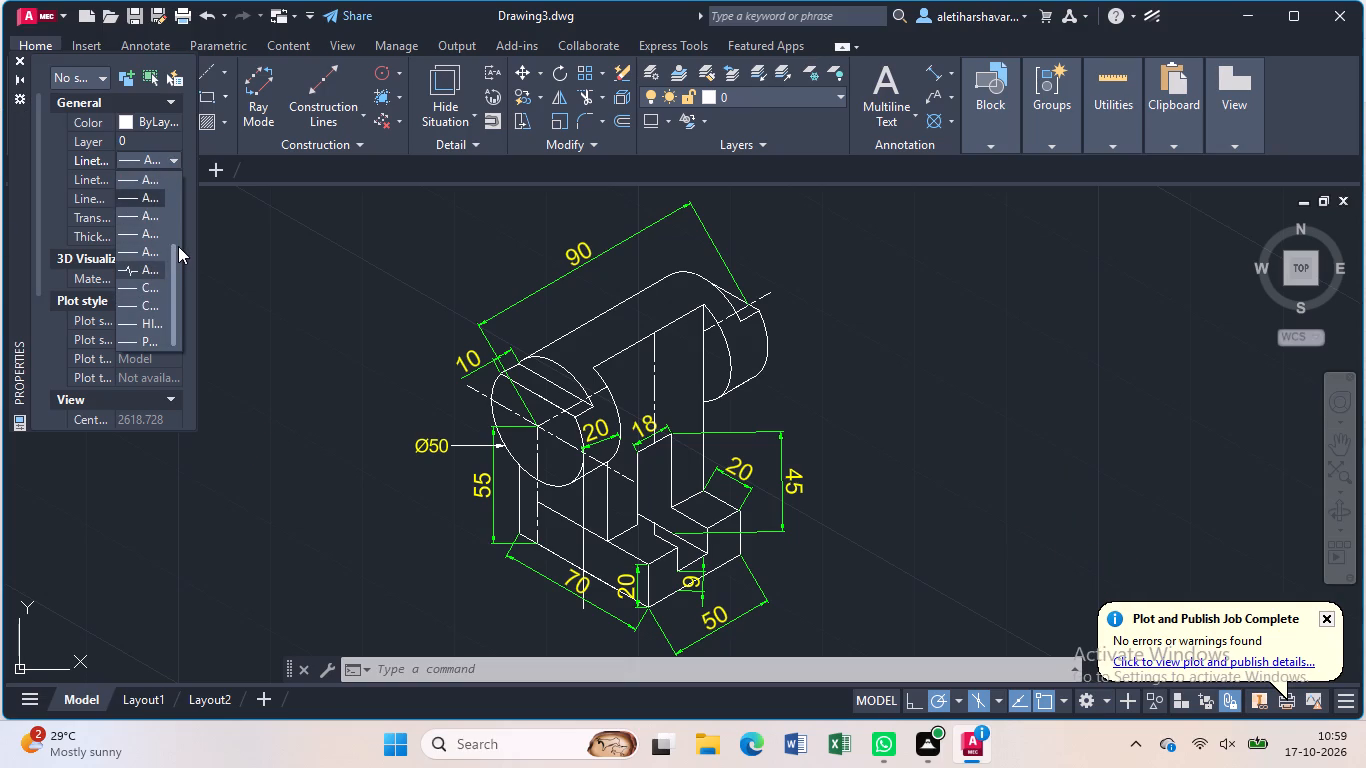
scroll(178, 245, up, 5)
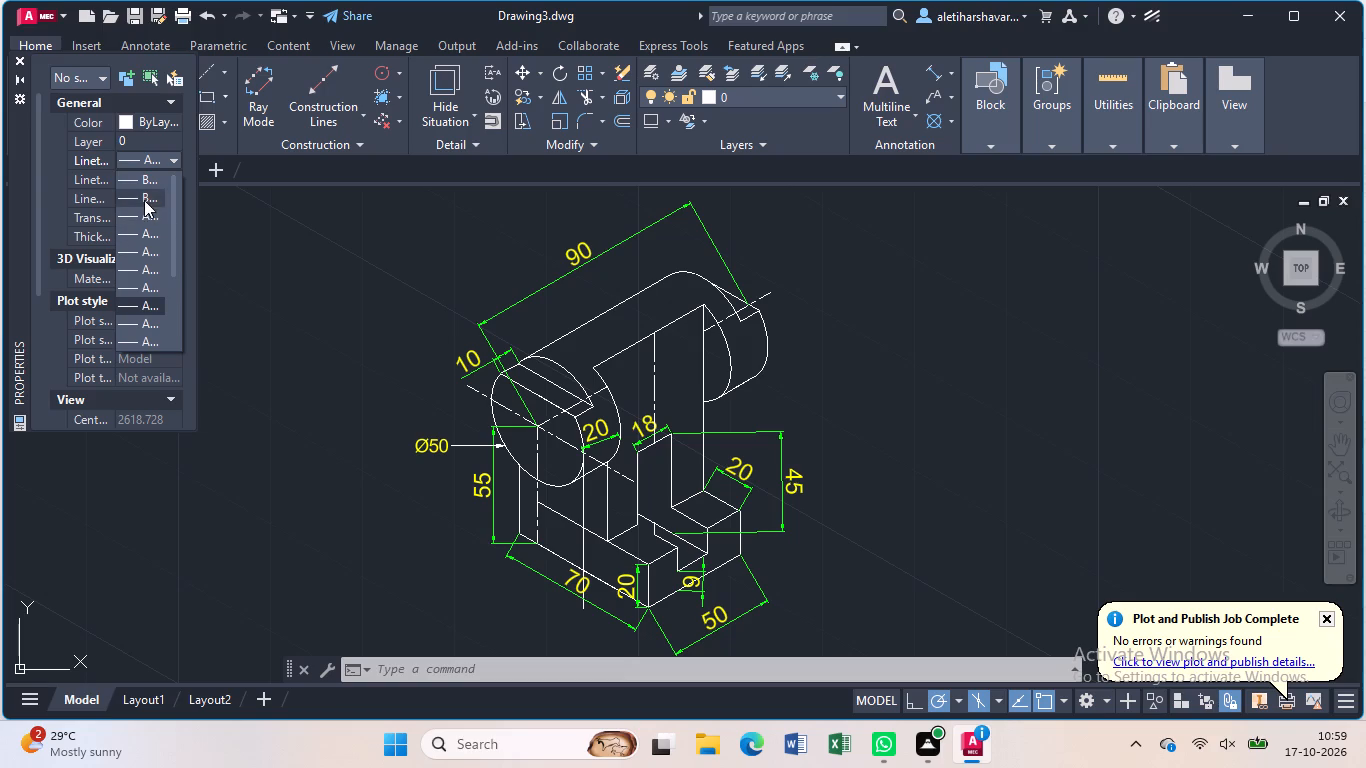
click(142, 178)
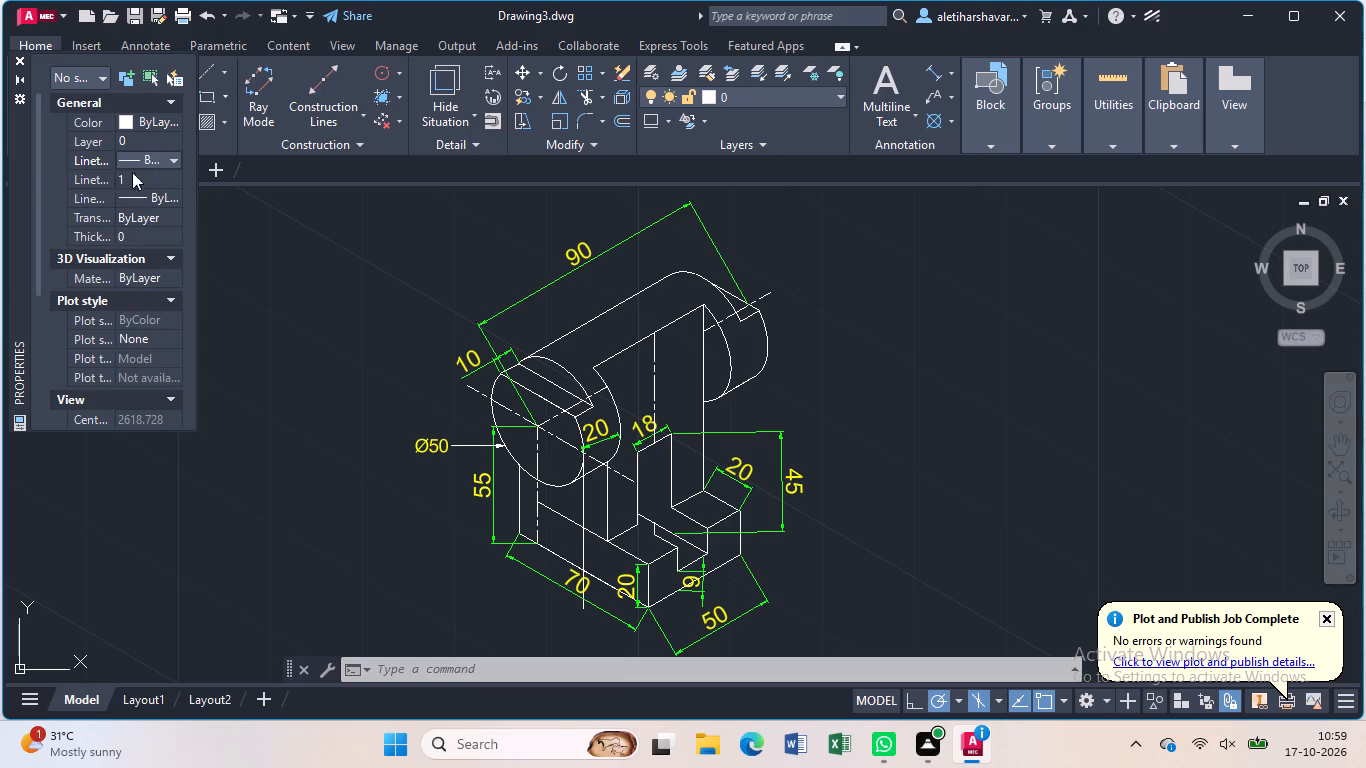
Copy the entire dimensioned part from its 18-wide upright's top edge, placing one copy about 200 units to the right and another level on the left.
click(18, 60)
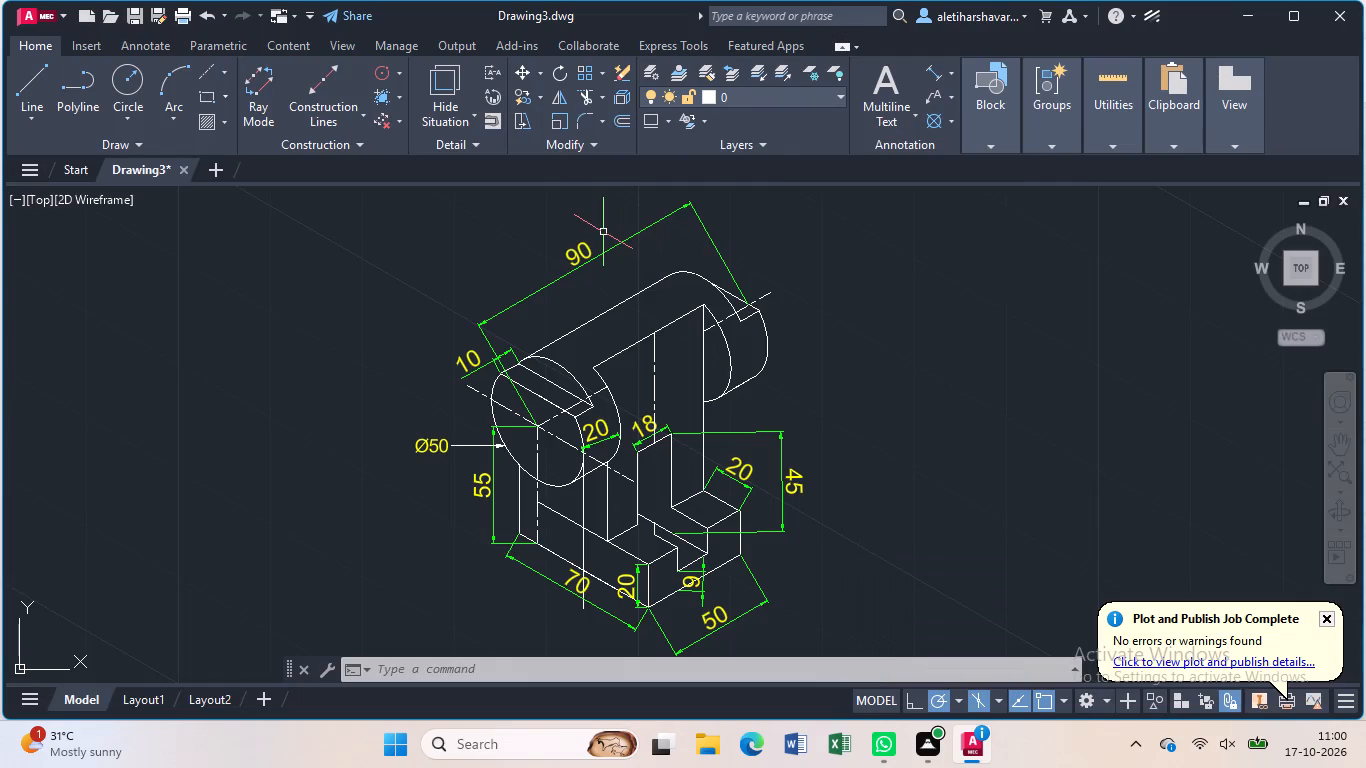
click(793, 226)
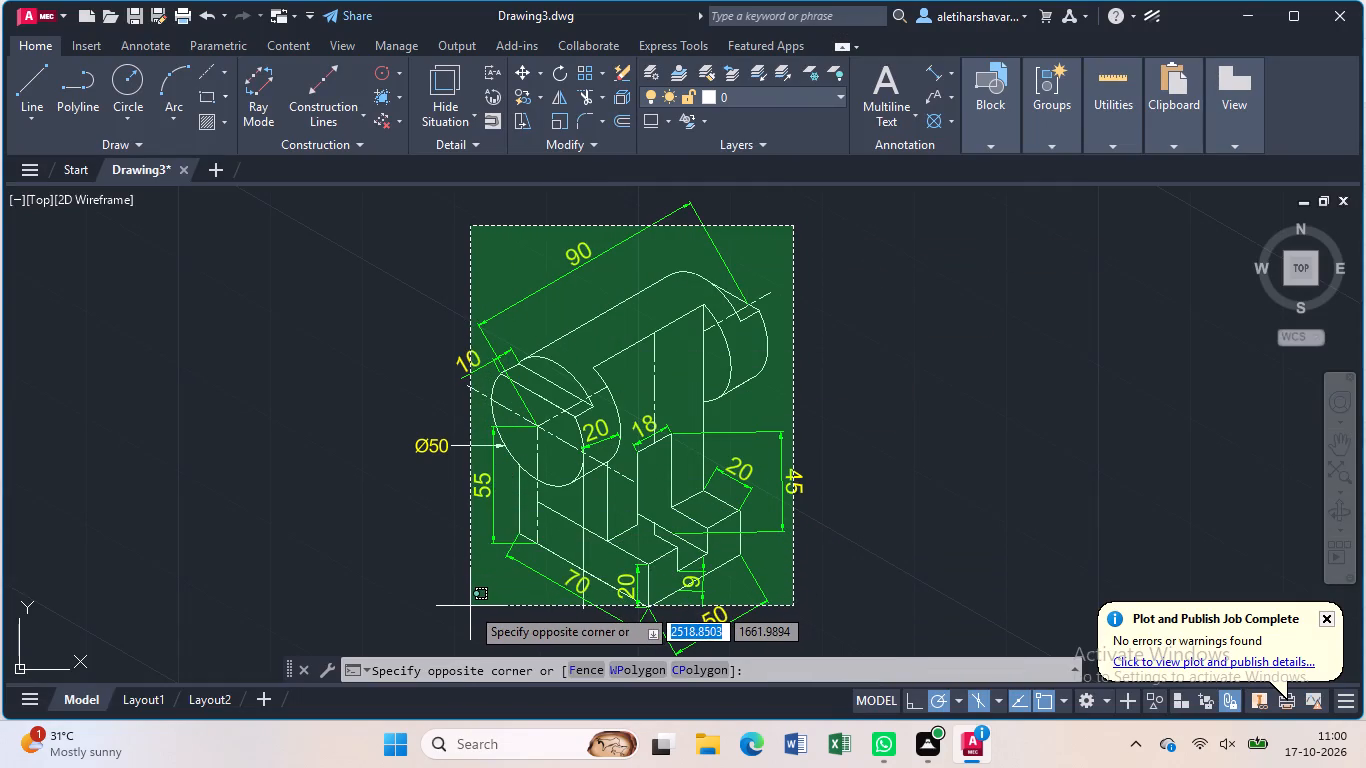
click(470, 606)
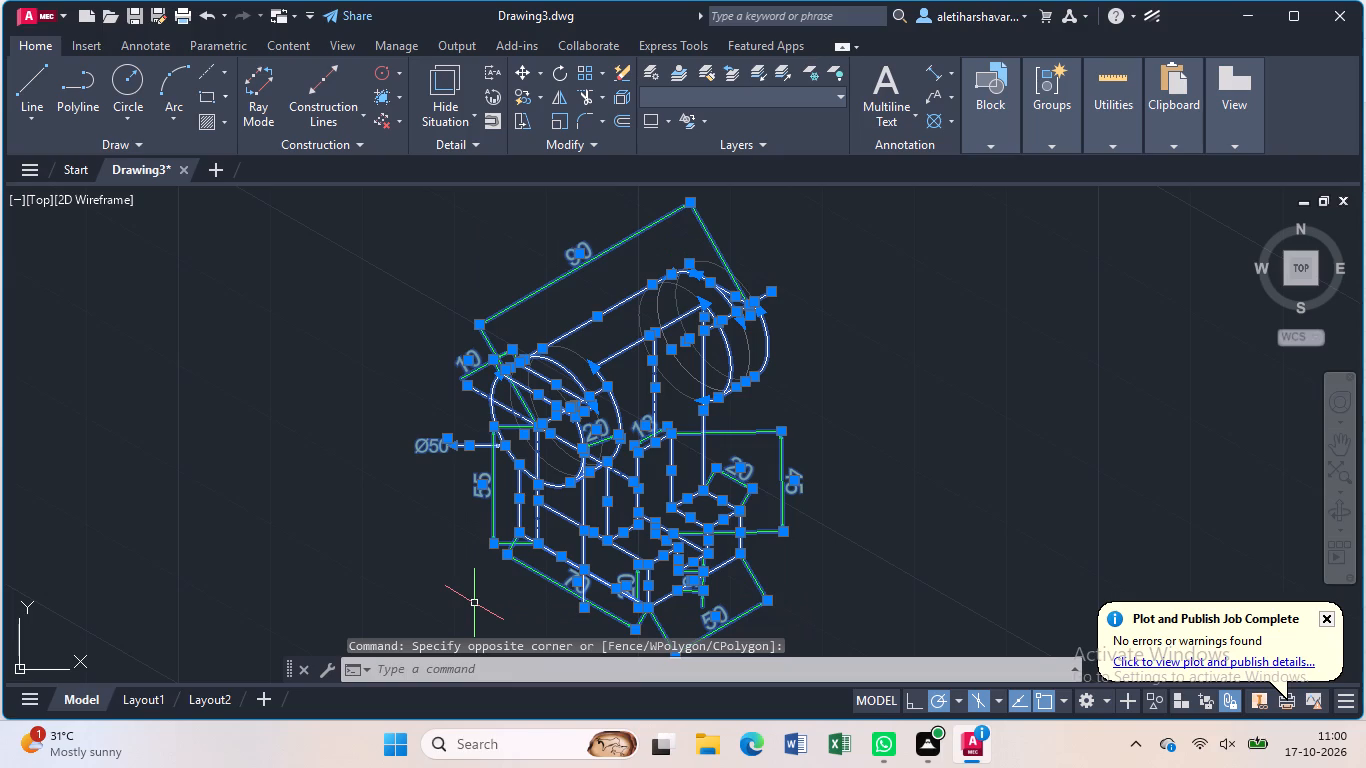
text(co)
key(Return)
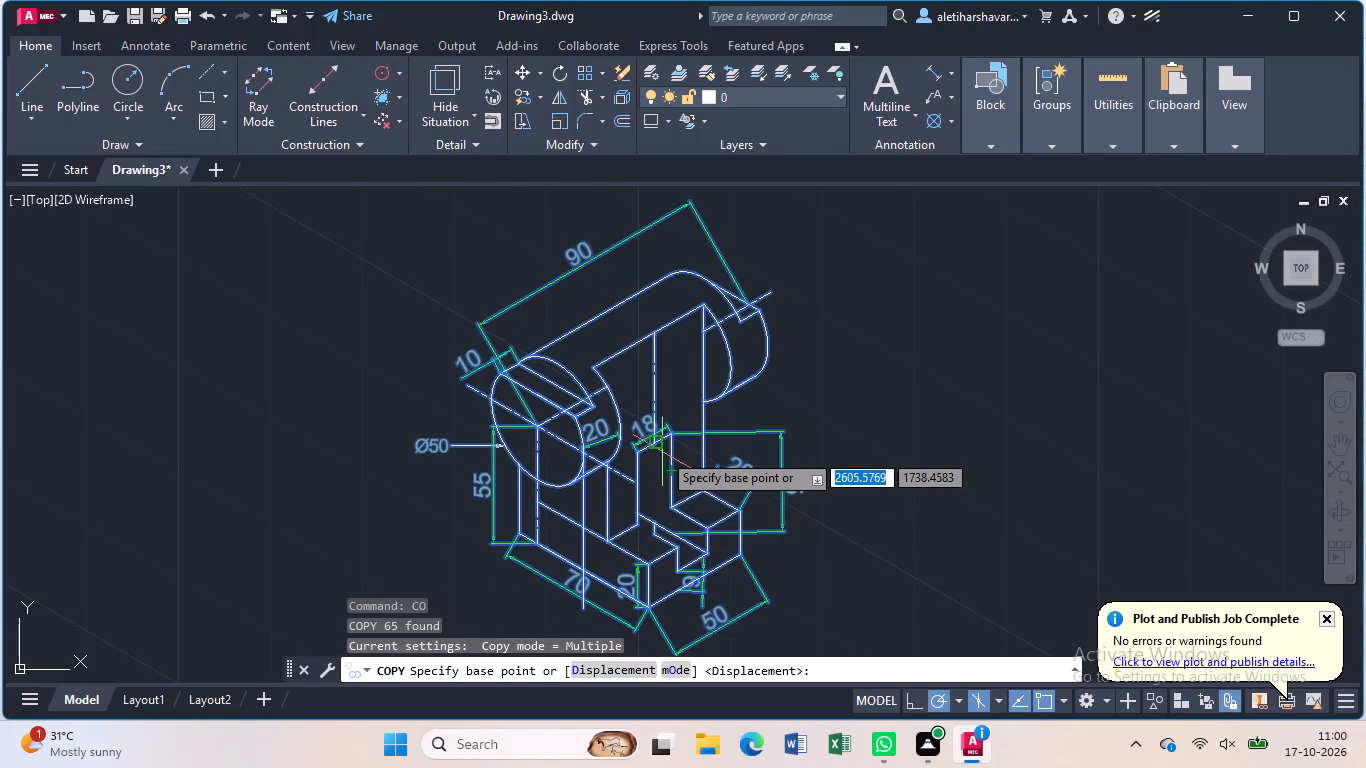
click(660, 449)
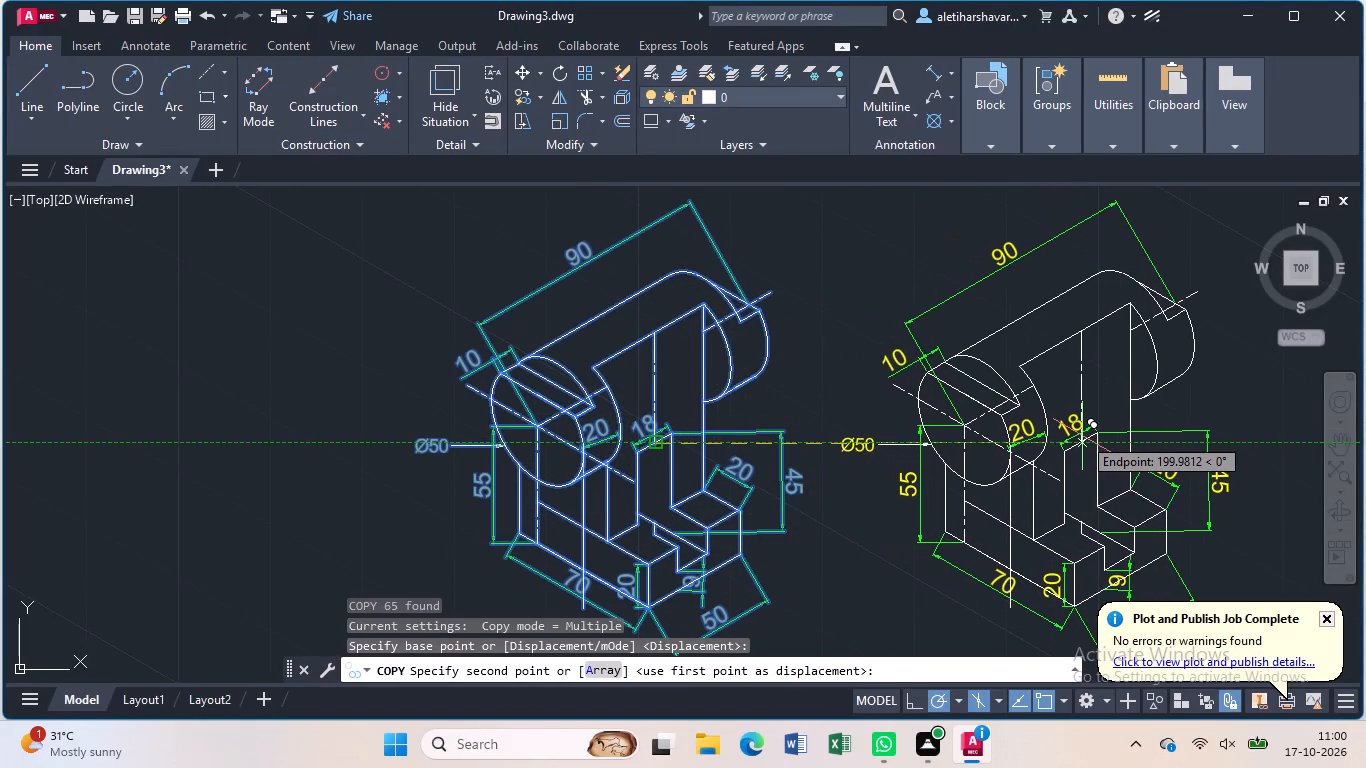
click(1082, 436)
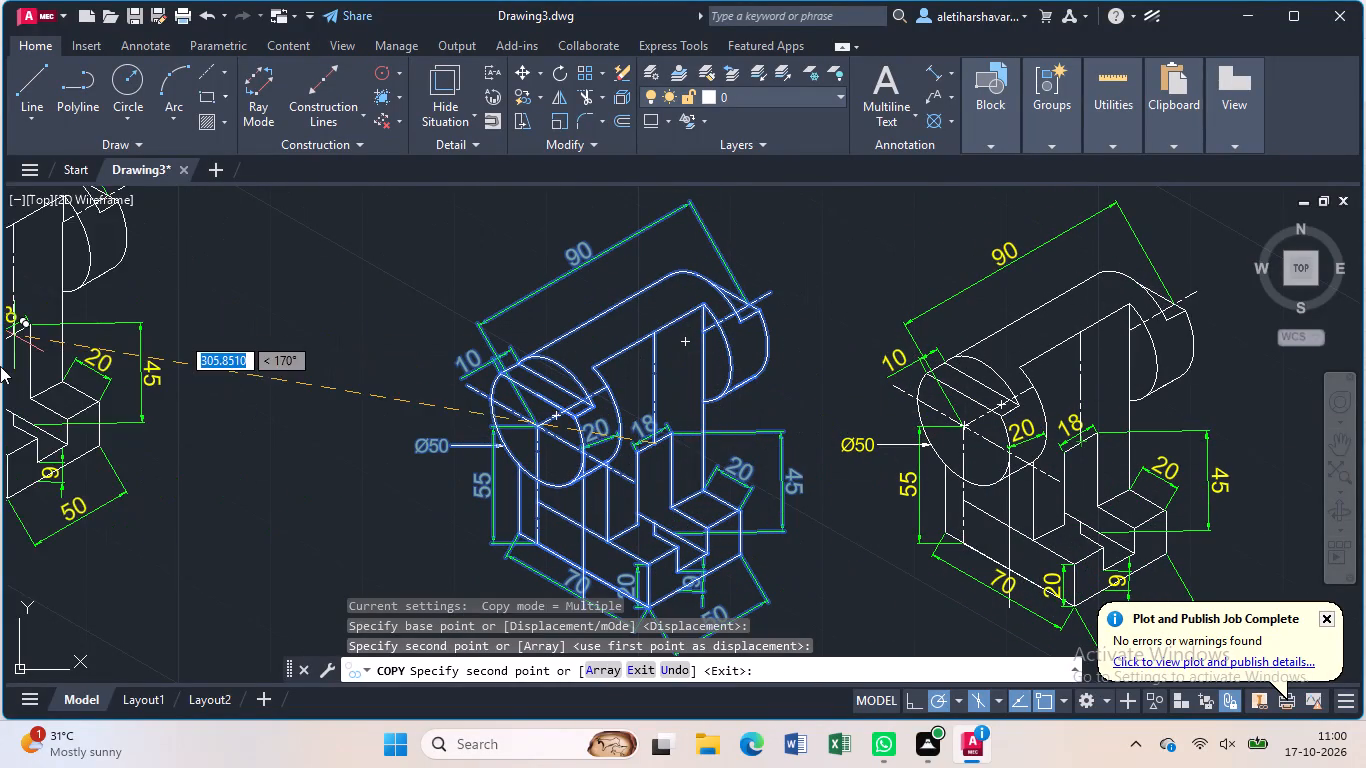
click(221, 440)
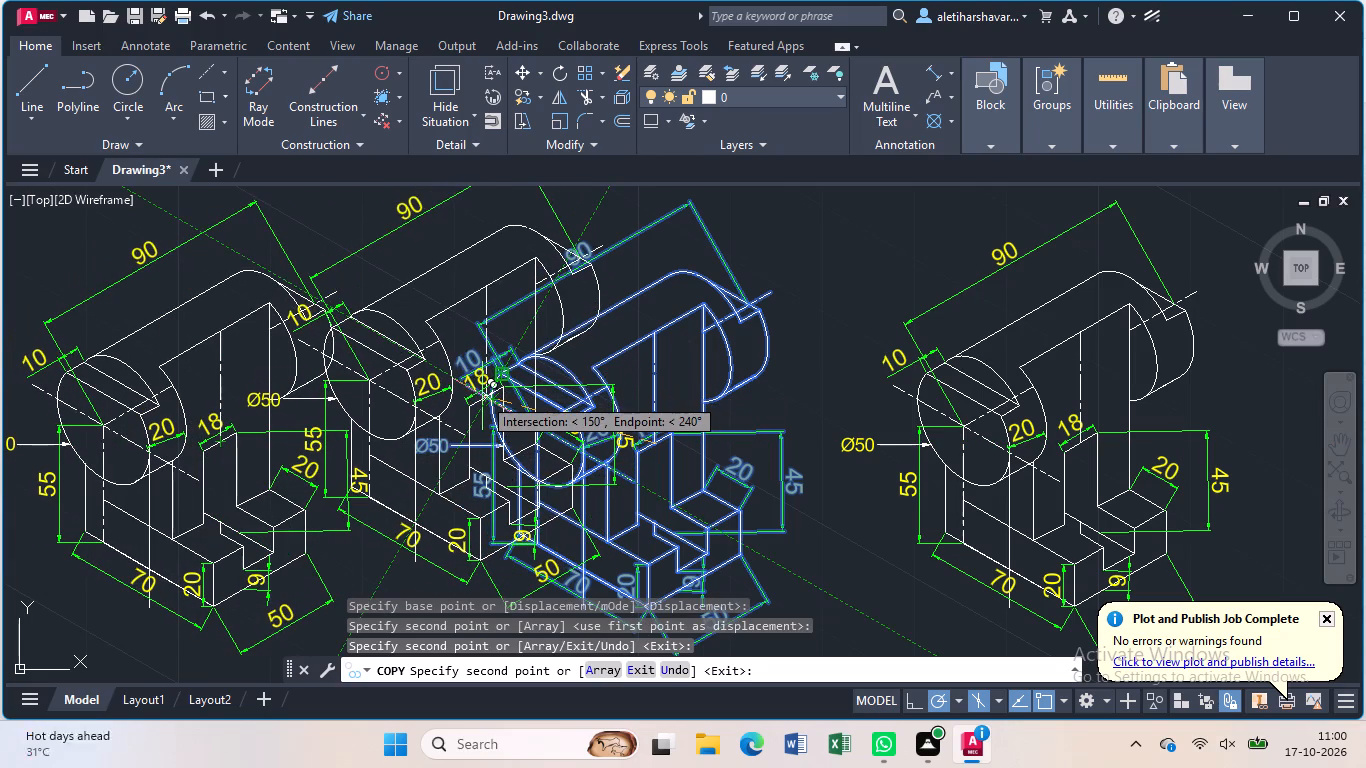
key(Escape)
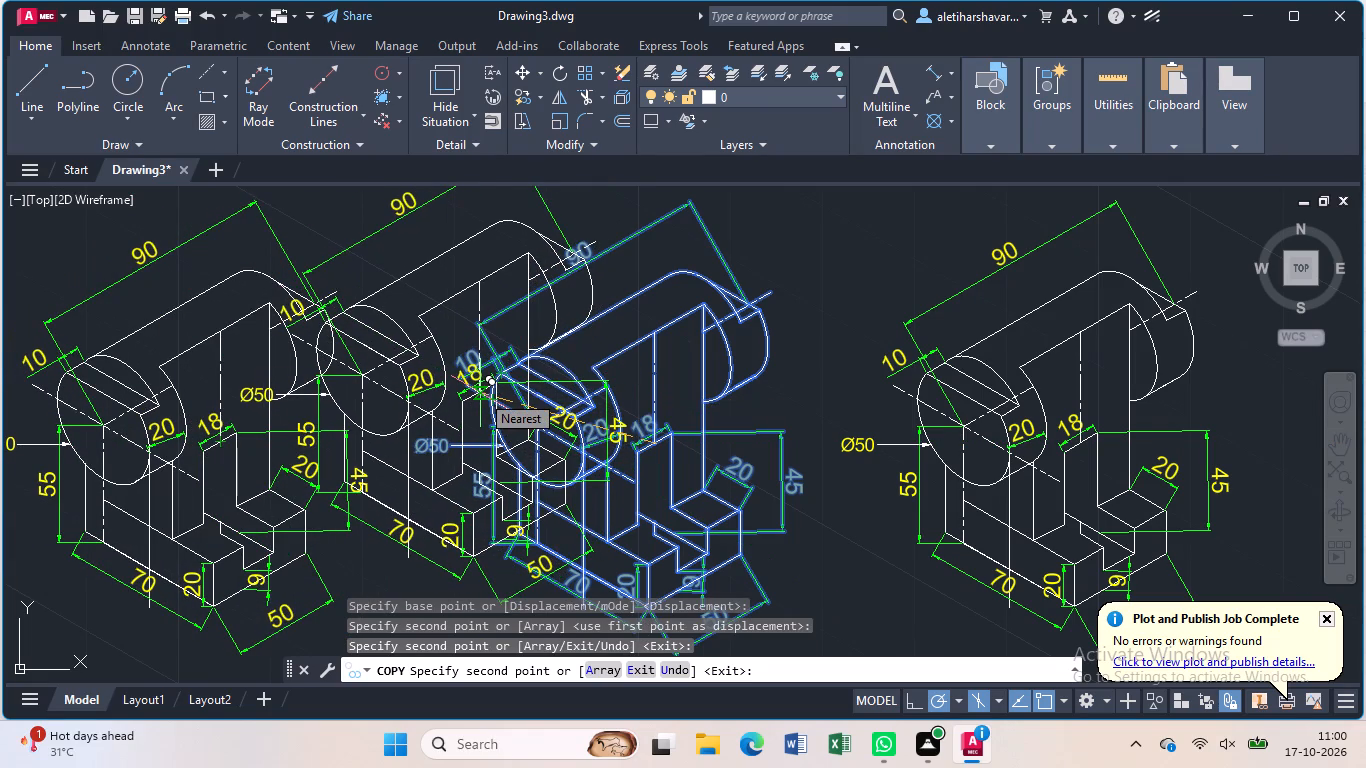
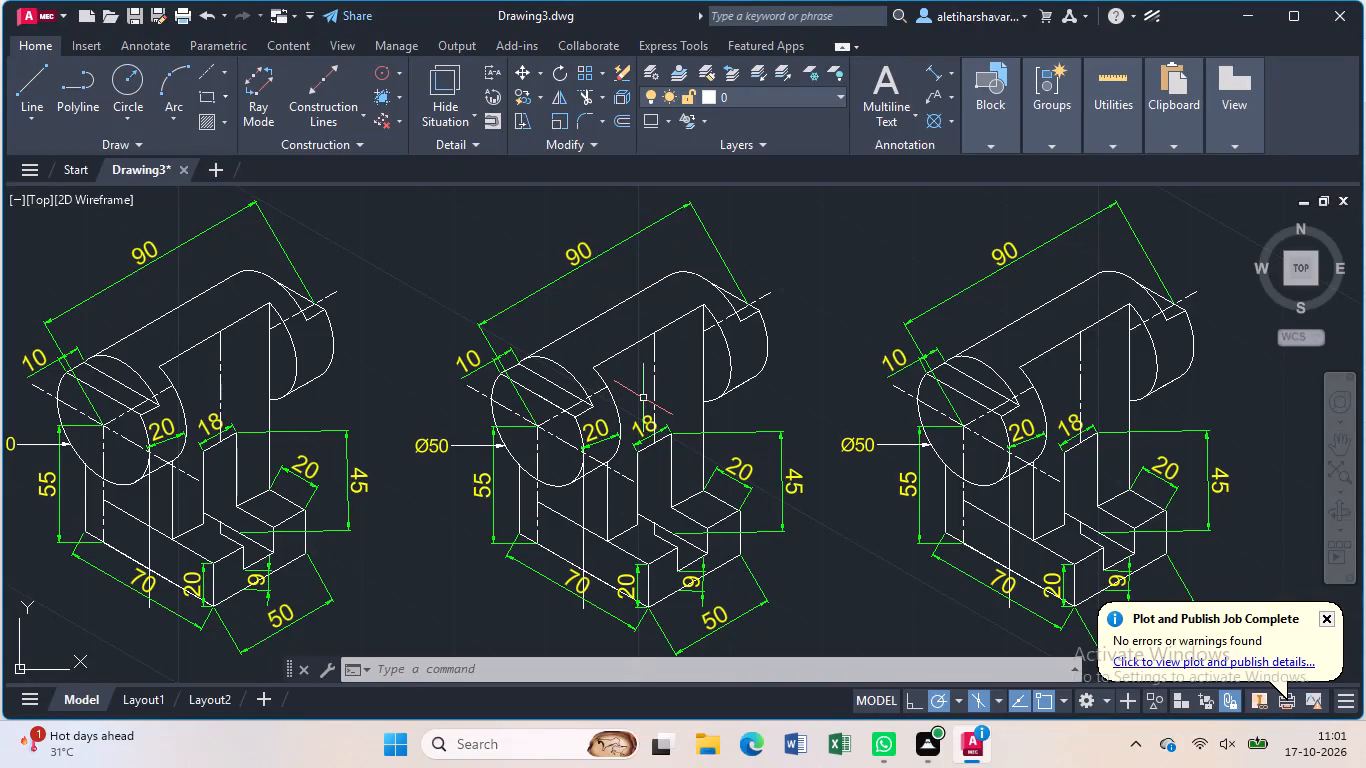
Undo the copy operation that placed the two duplicates of the dimensioned part on either side of the original.
key(ctrl+z)
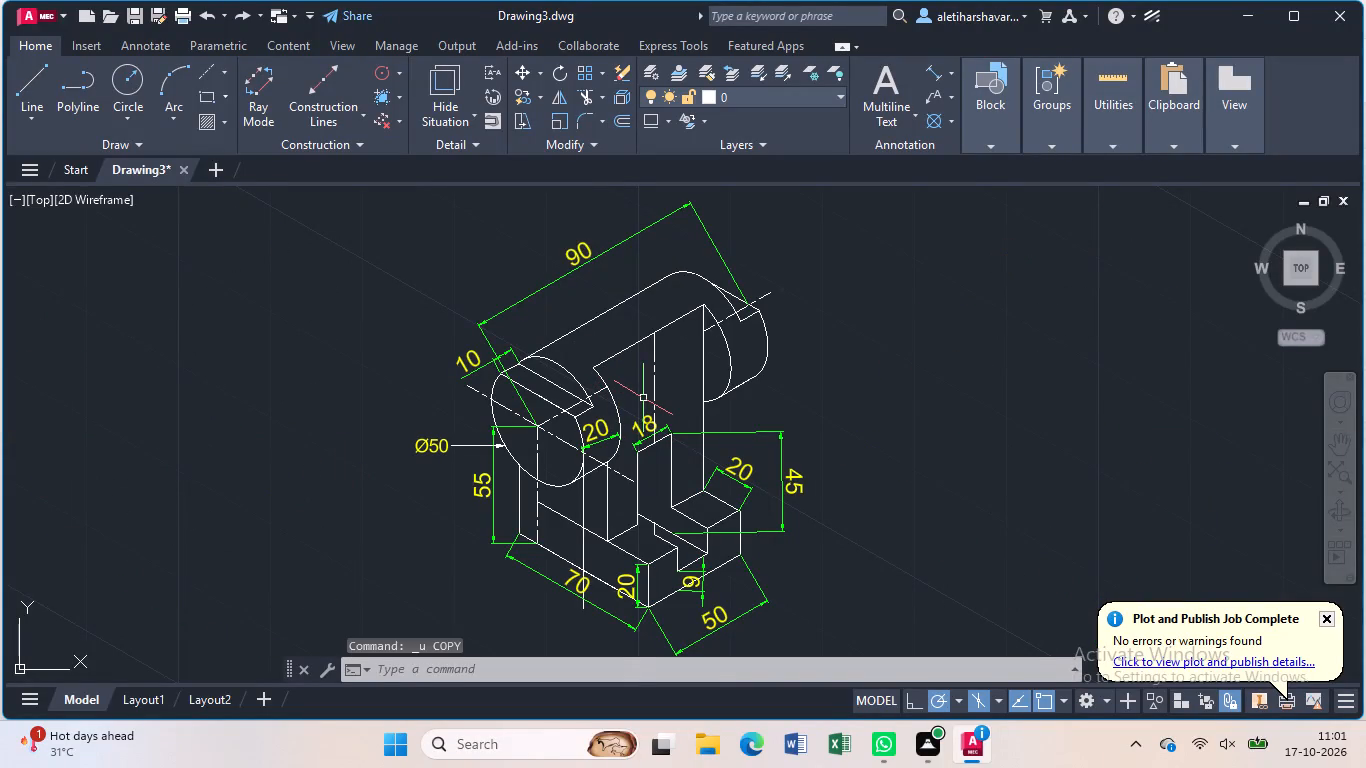
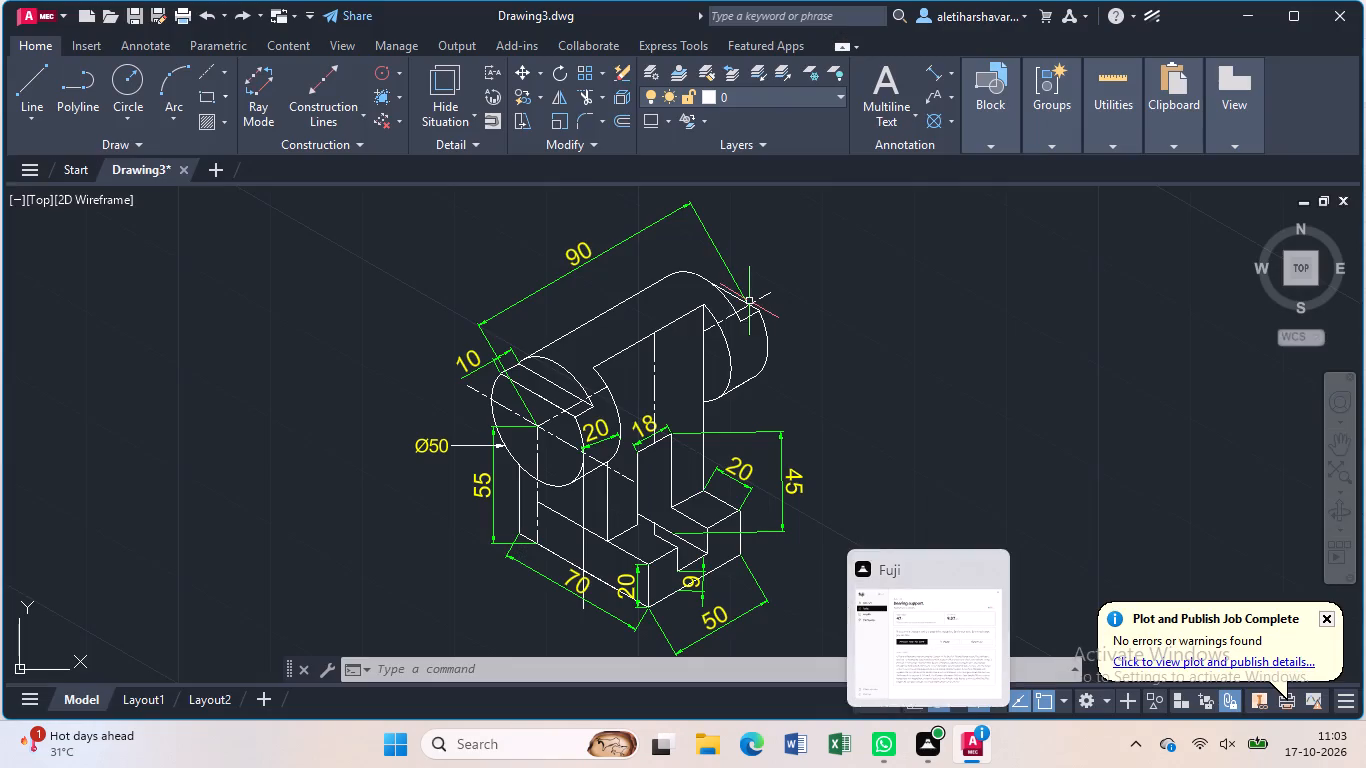
Add an aligned dimension to the short edge of the flat cut on the rear disc.
key(Escape)
key(Escape)
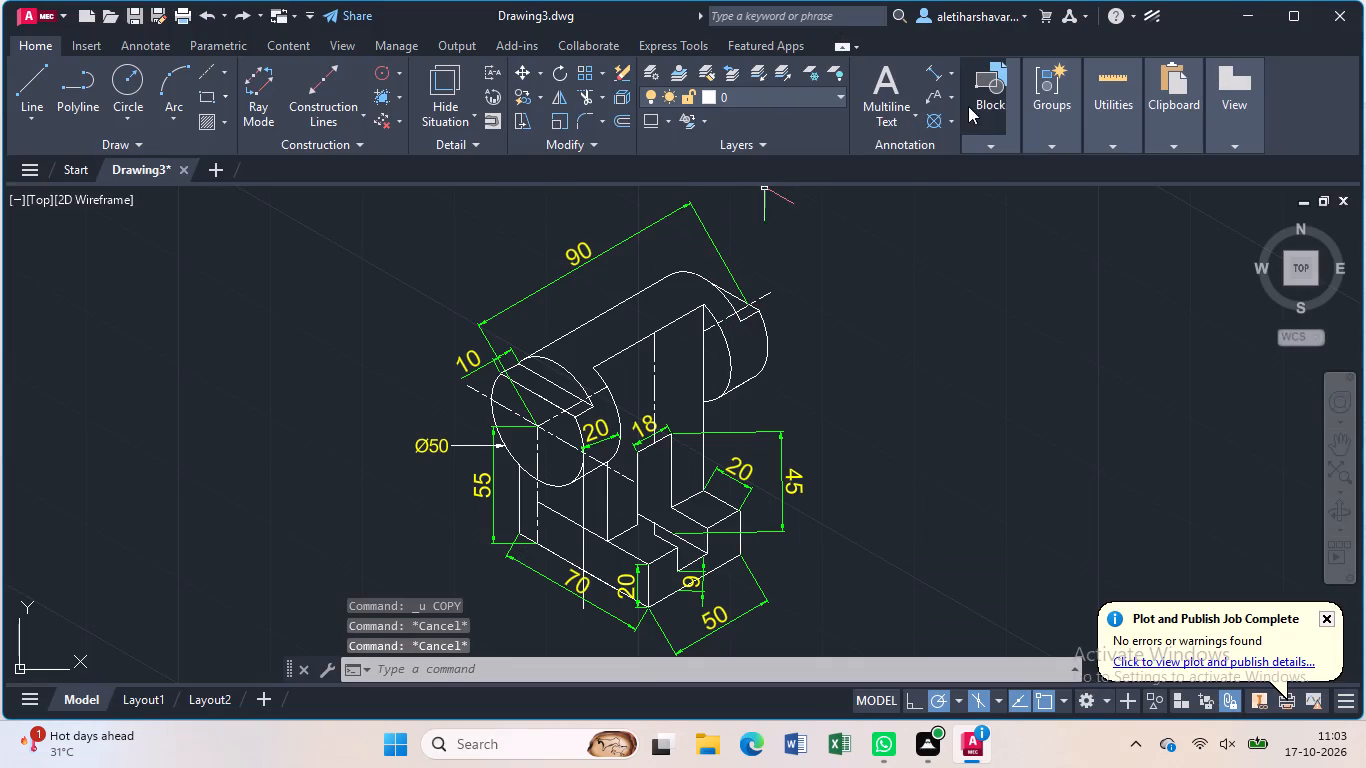
click(937, 70)
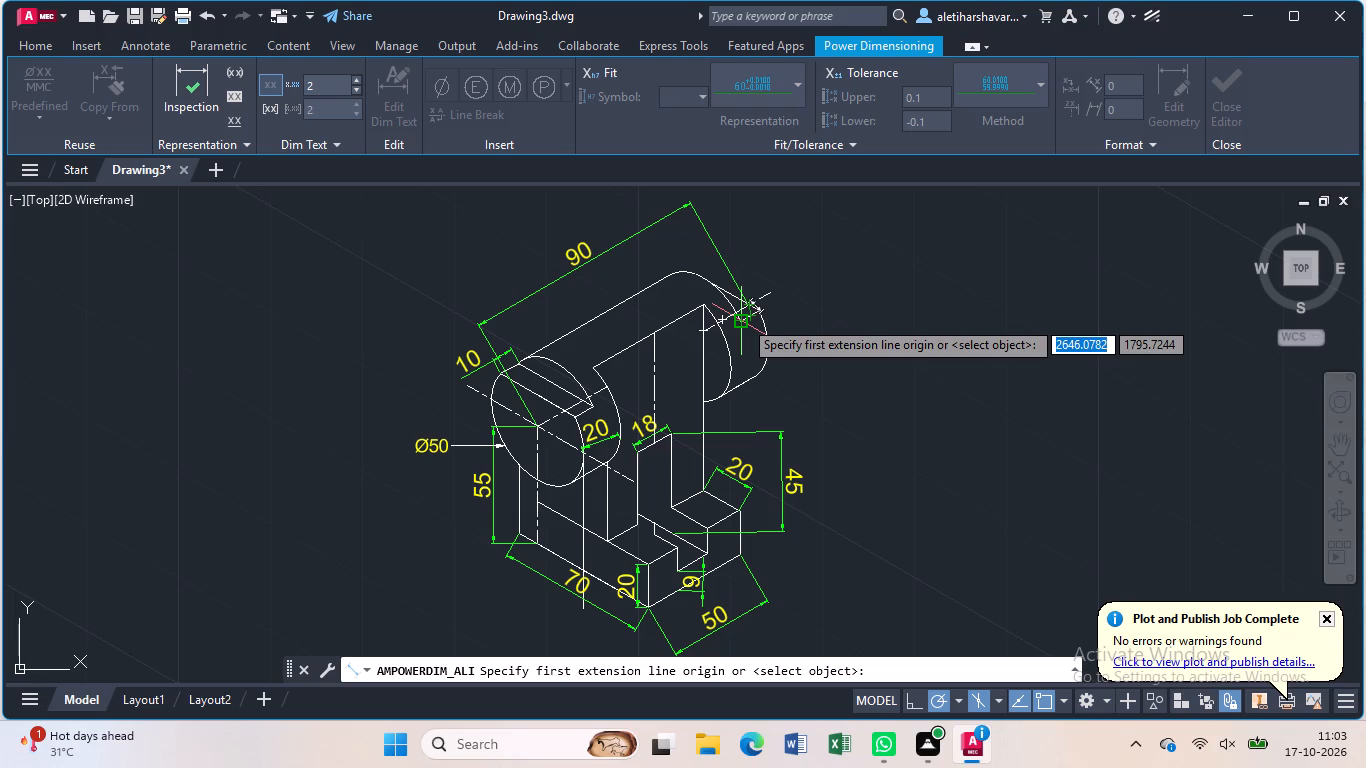
click(743, 319)
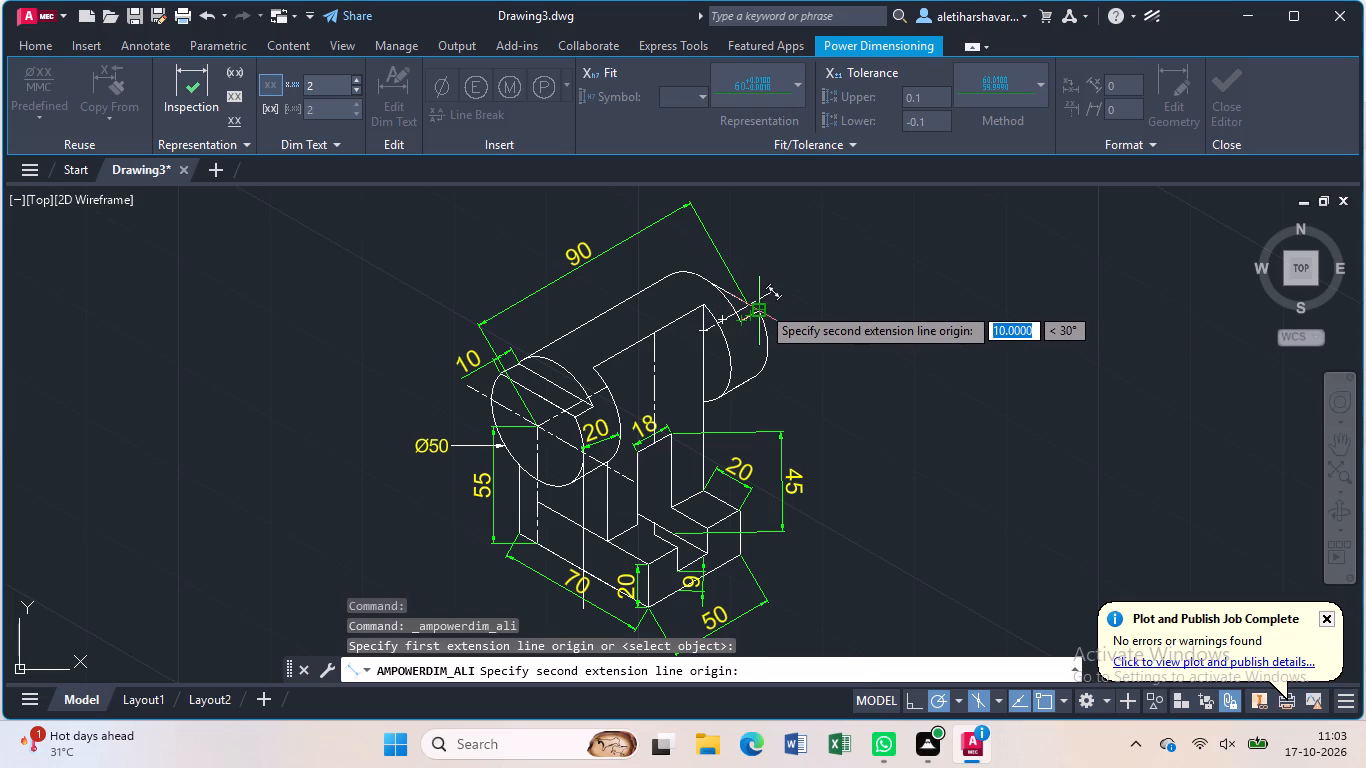
click(761, 305)
click(780, 324)
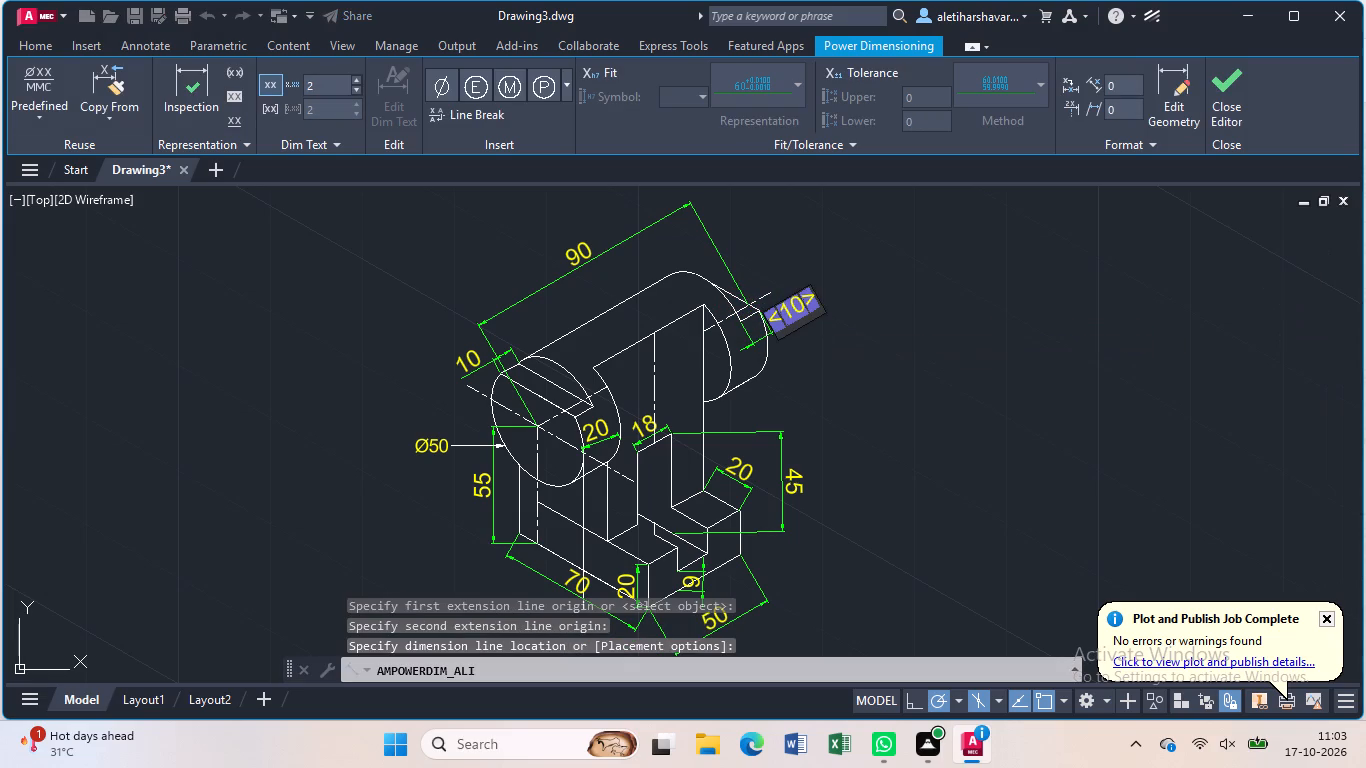
key(Return)
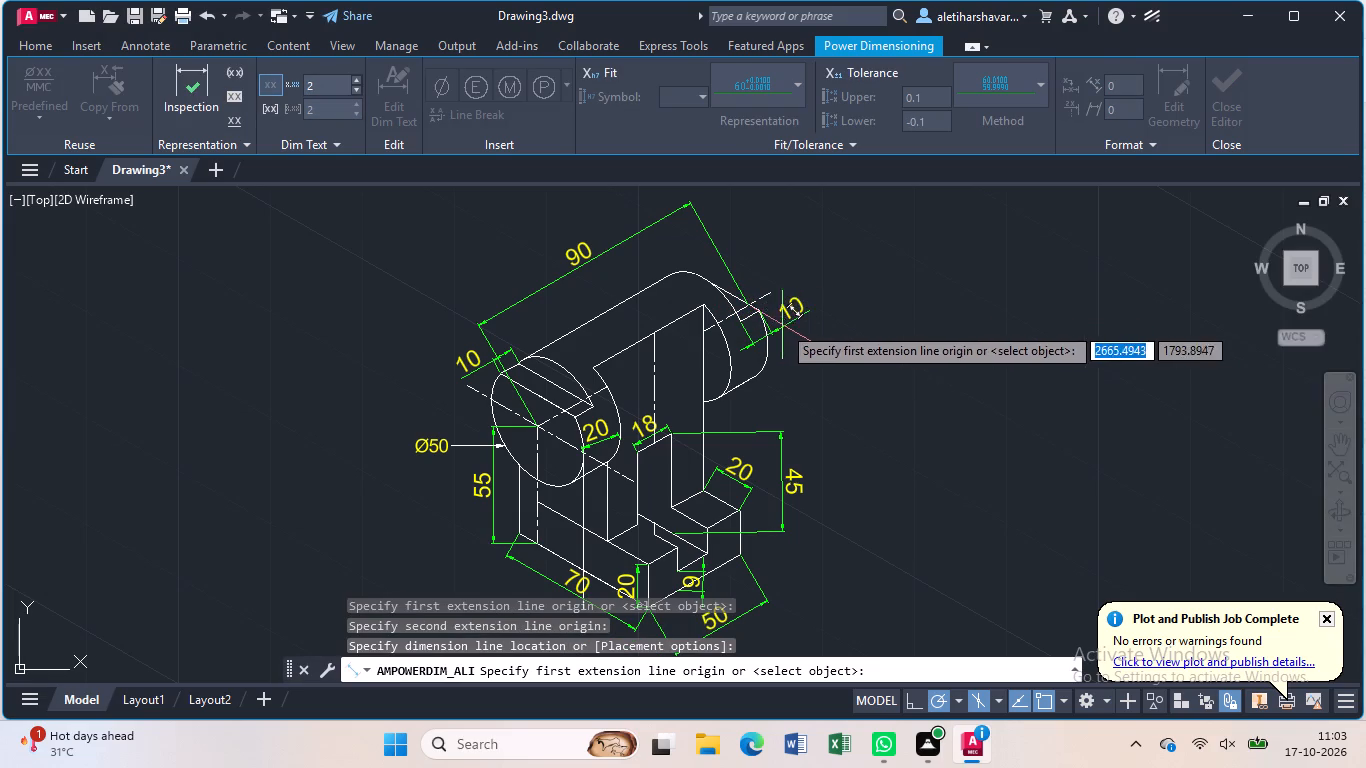
Add an aligned dimension along the upper connecting edge between the two discs, placing it just above the edge.
click(597, 366)
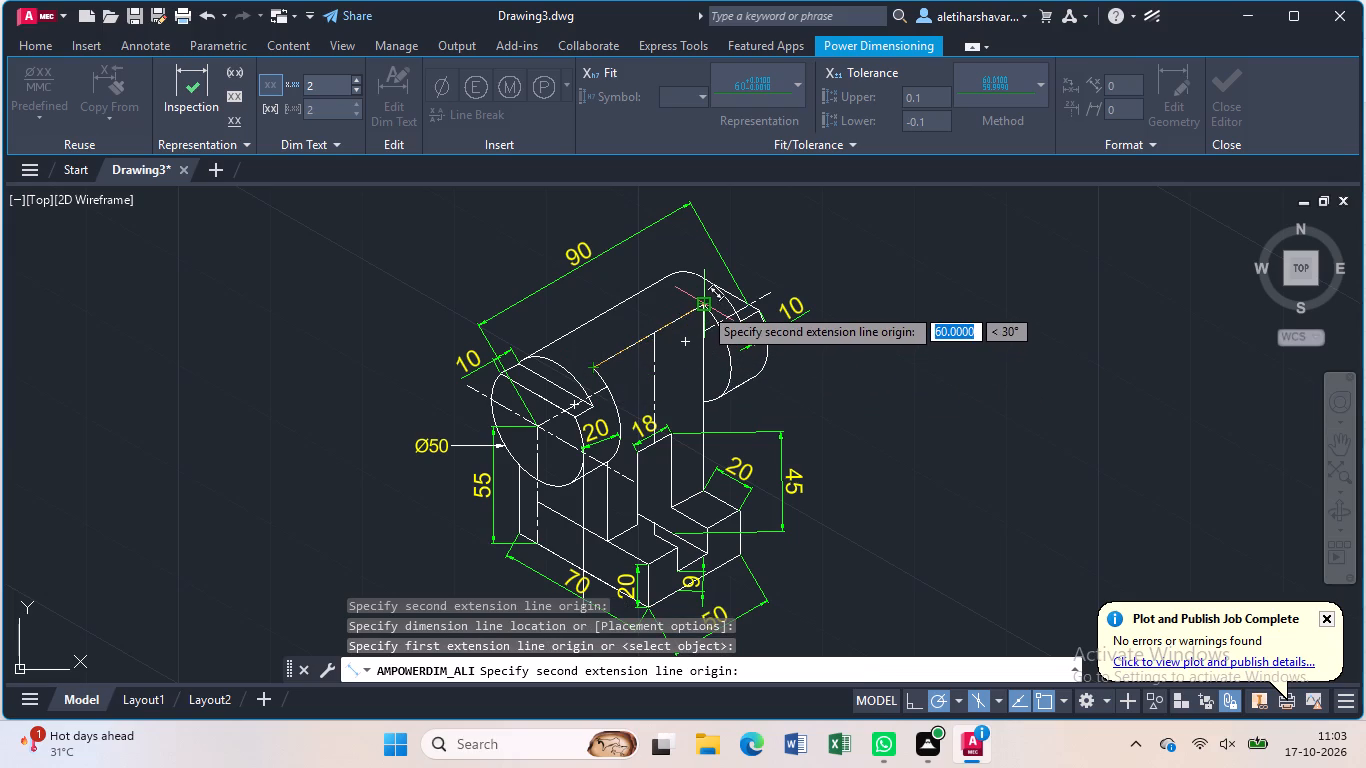
click(703, 306)
click(698, 293)
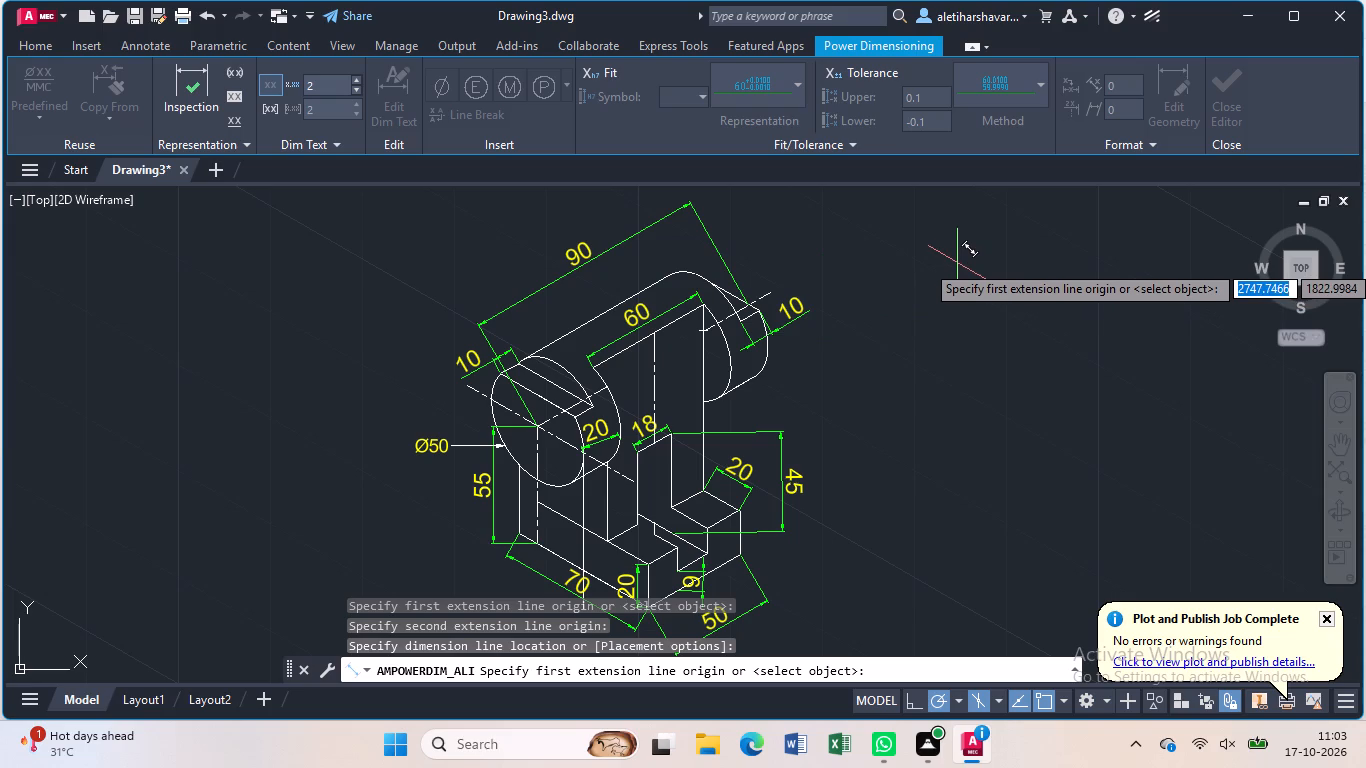
key(Escape)
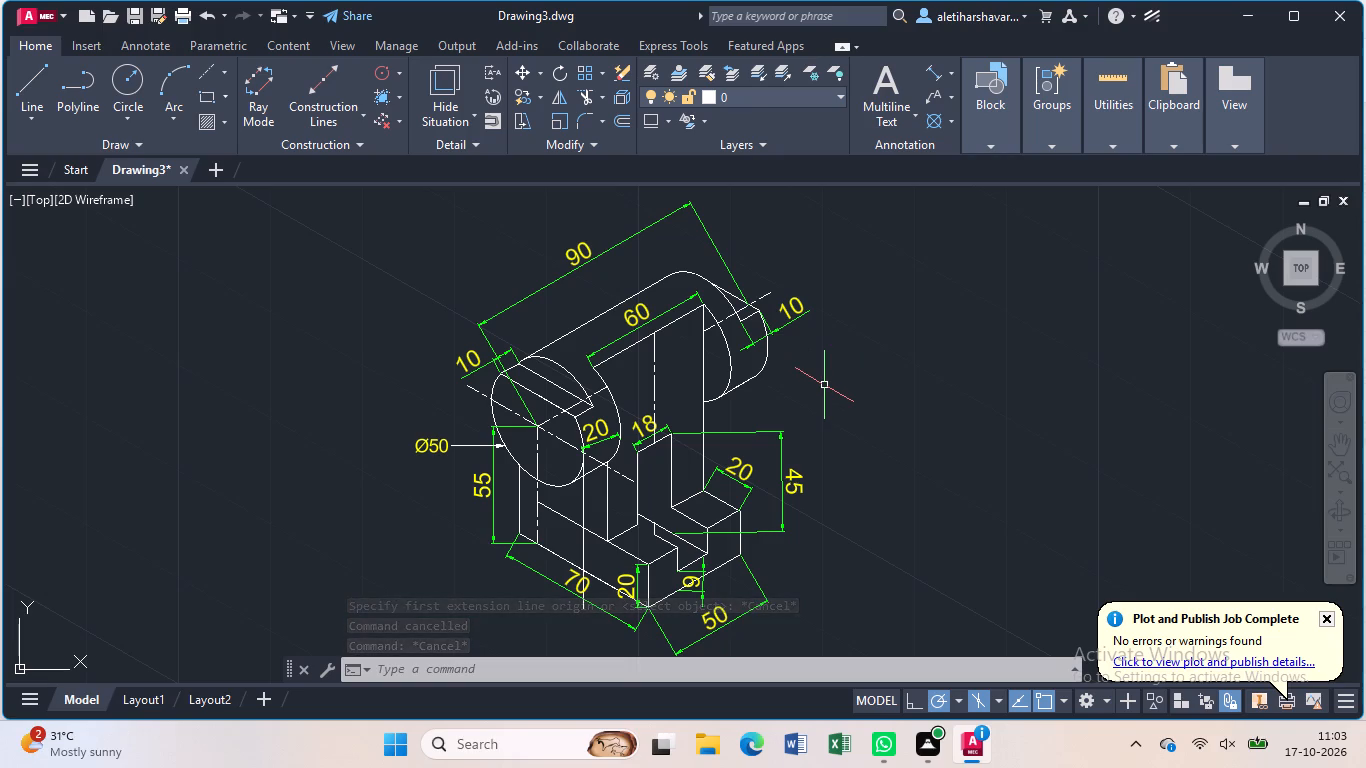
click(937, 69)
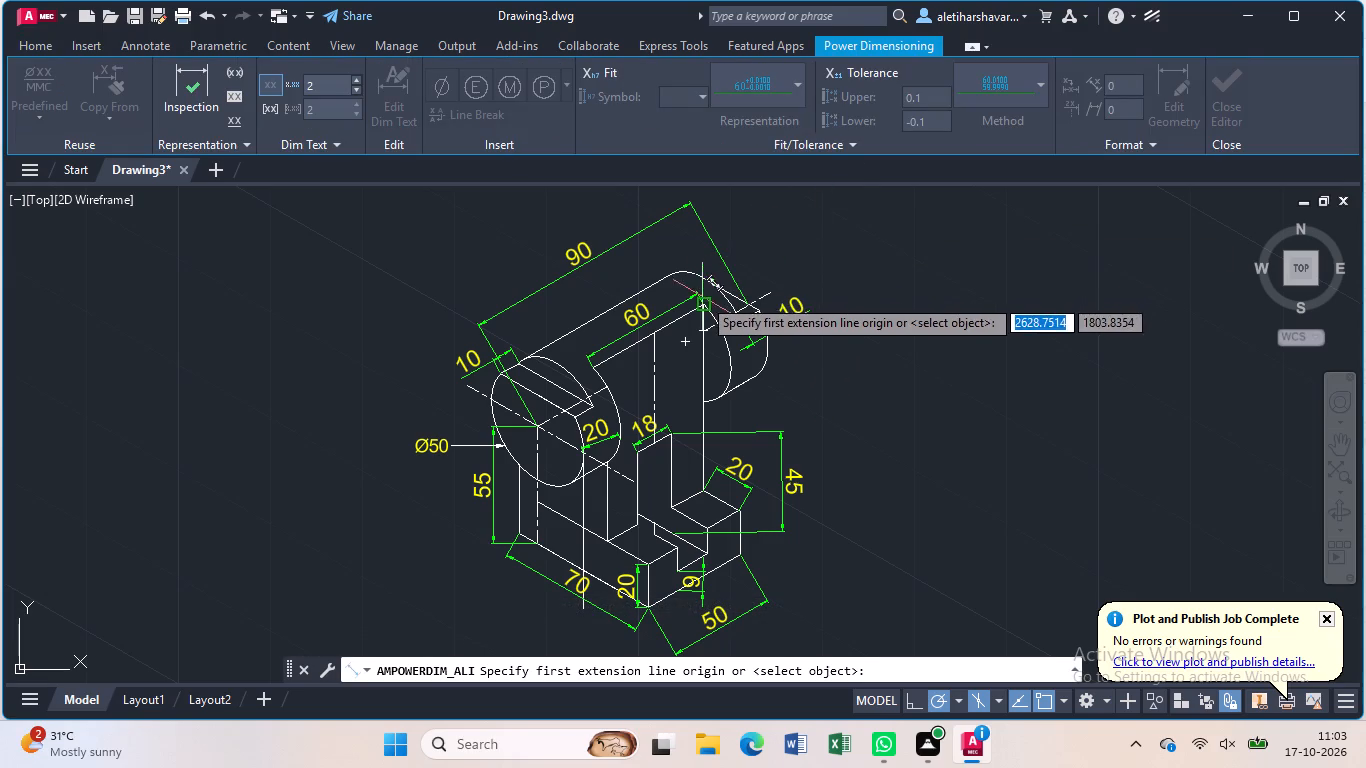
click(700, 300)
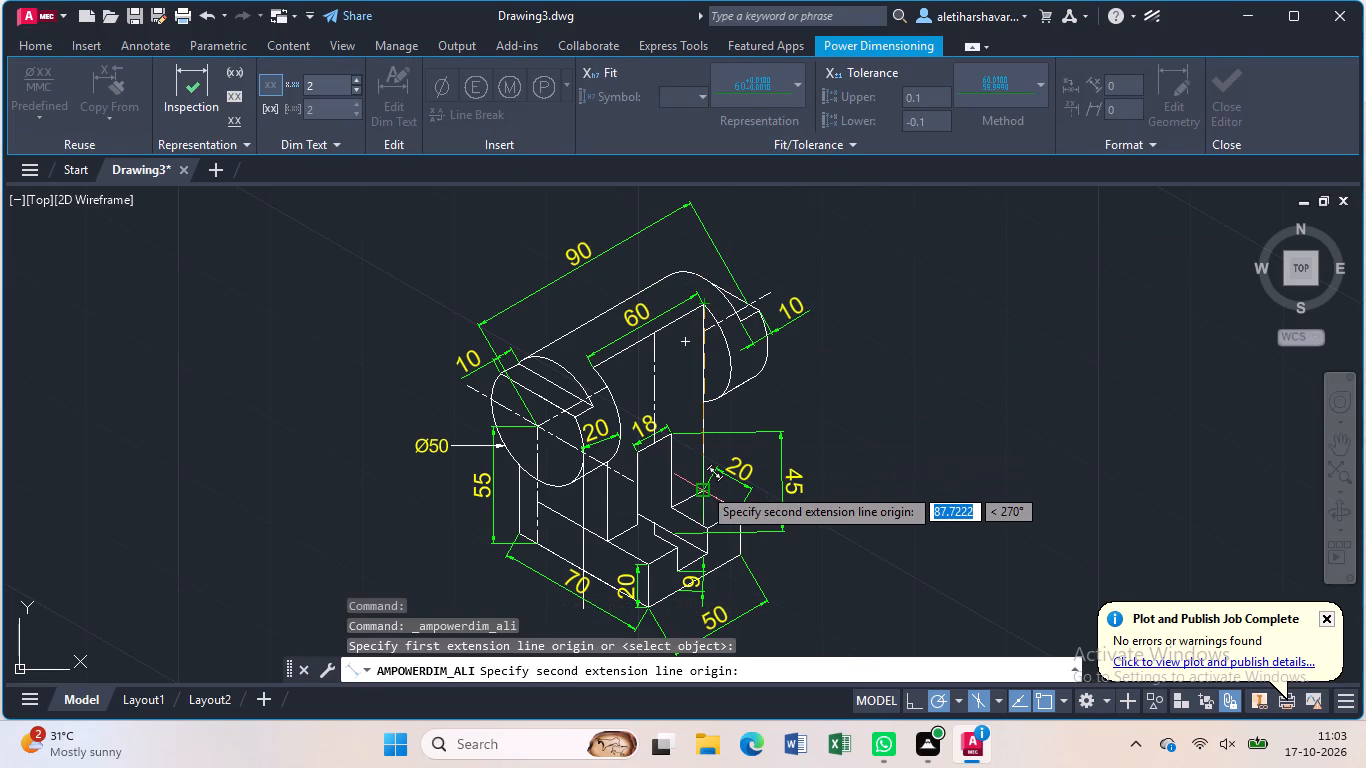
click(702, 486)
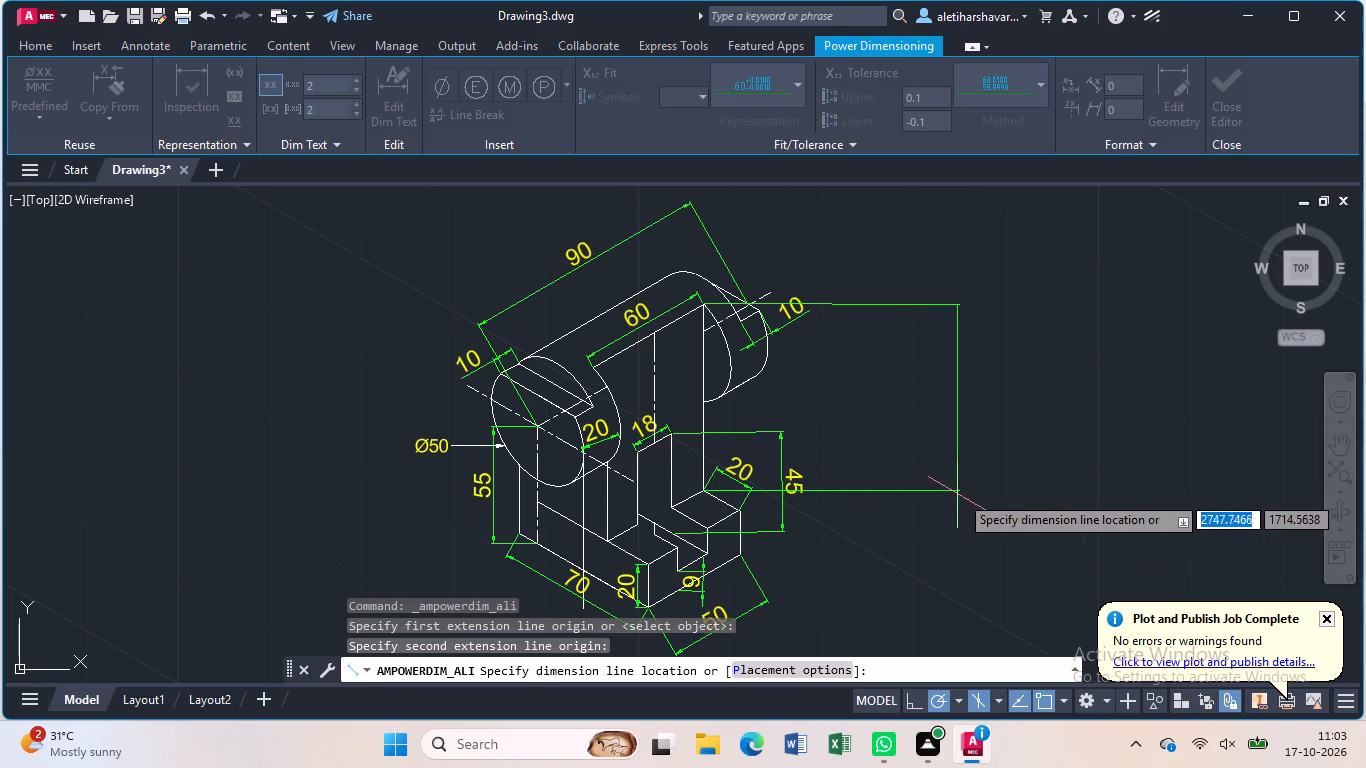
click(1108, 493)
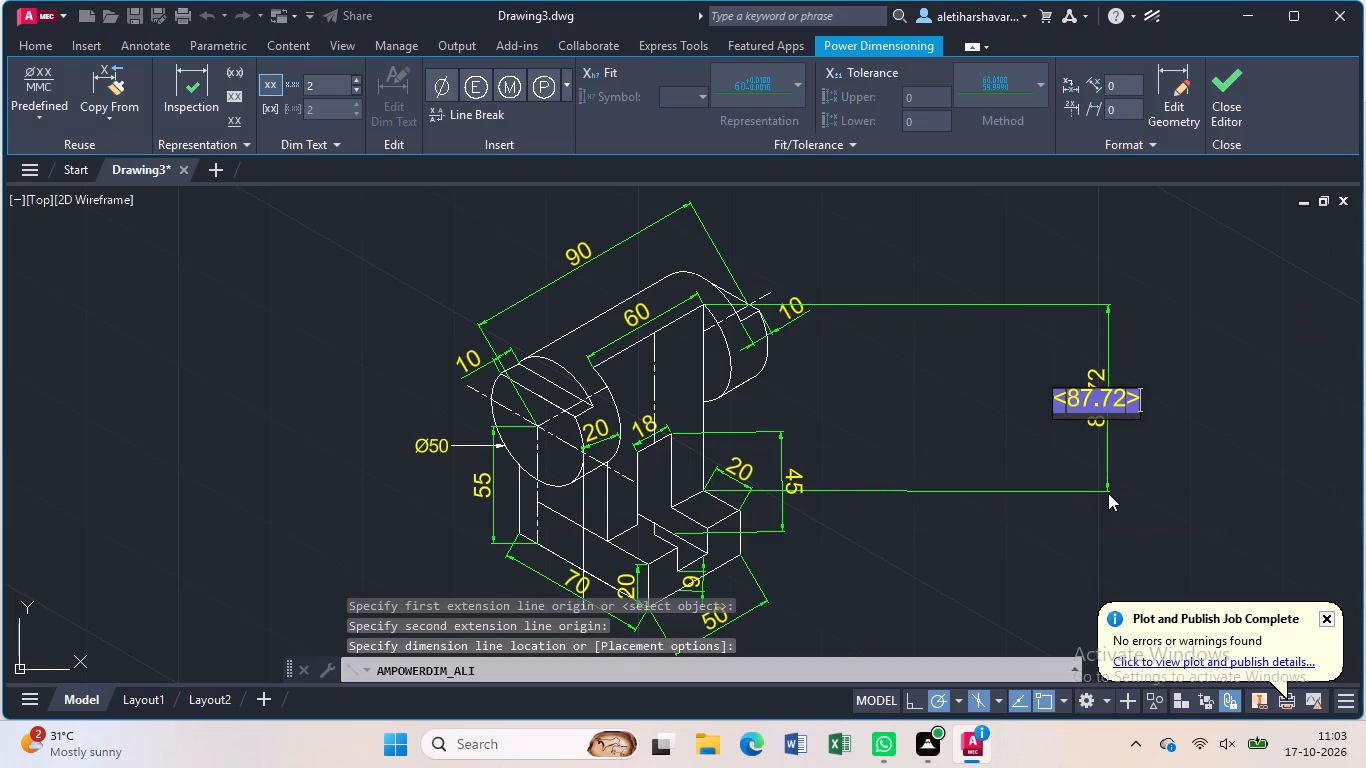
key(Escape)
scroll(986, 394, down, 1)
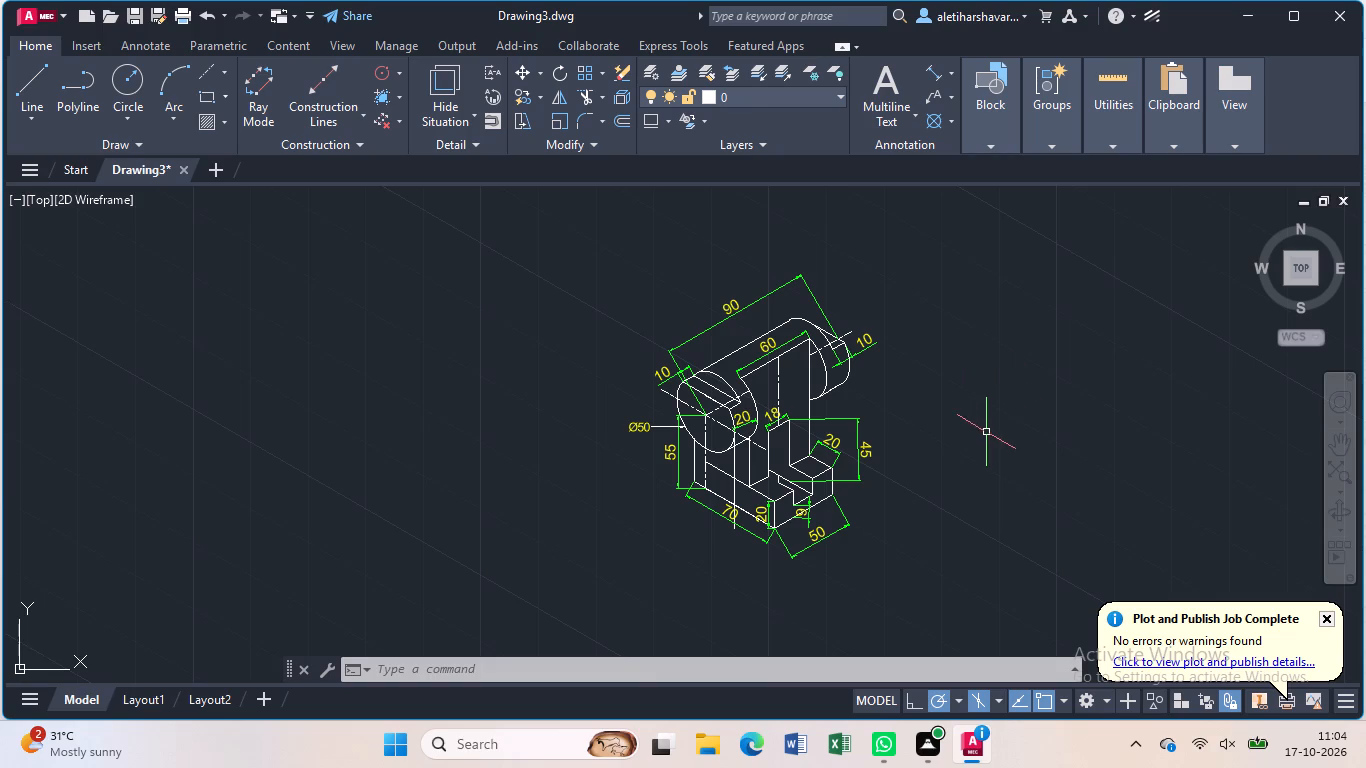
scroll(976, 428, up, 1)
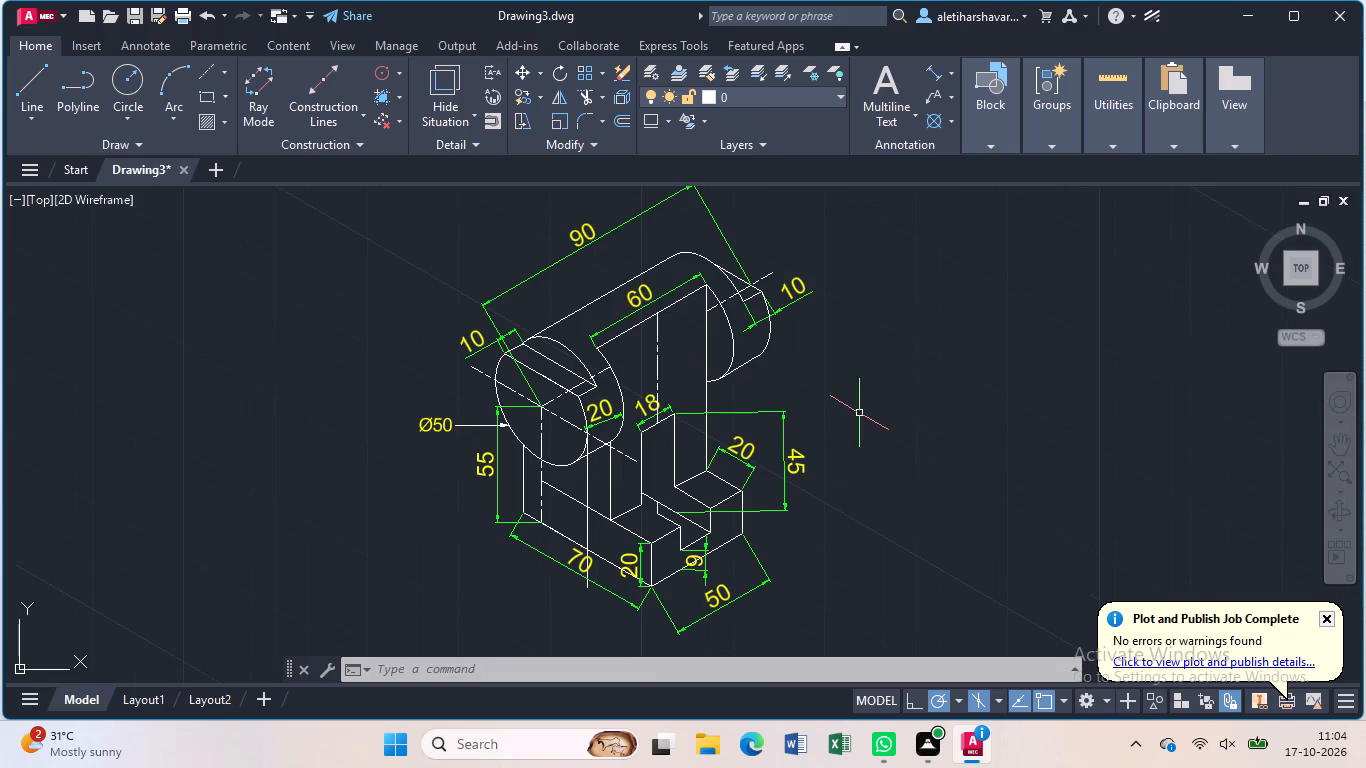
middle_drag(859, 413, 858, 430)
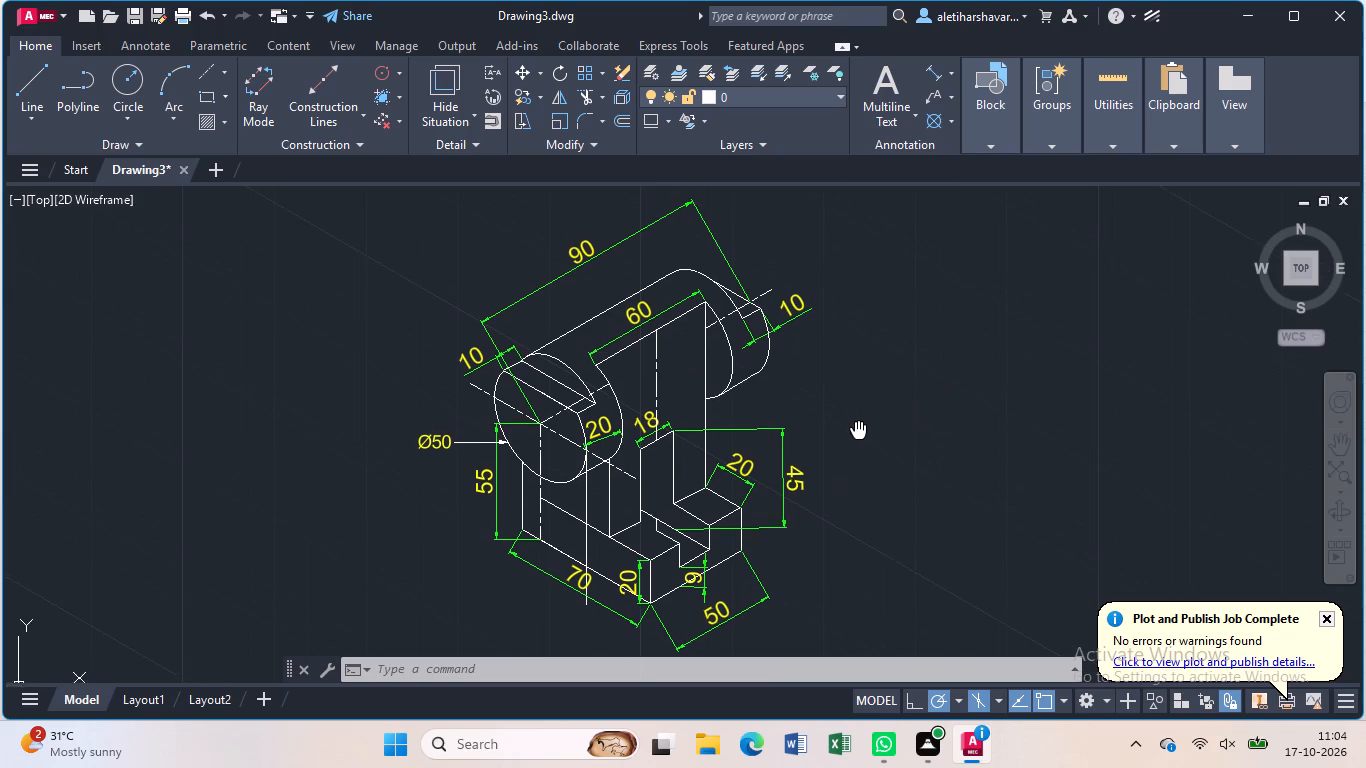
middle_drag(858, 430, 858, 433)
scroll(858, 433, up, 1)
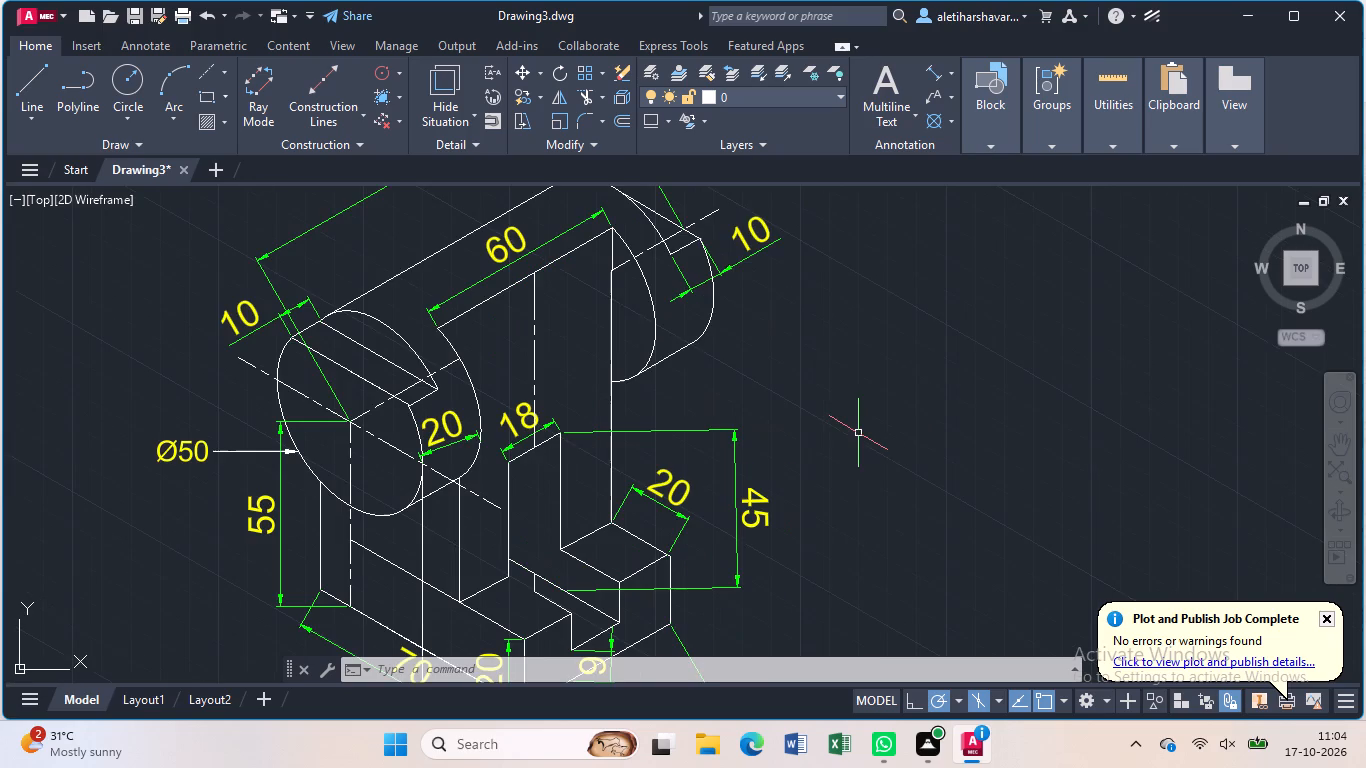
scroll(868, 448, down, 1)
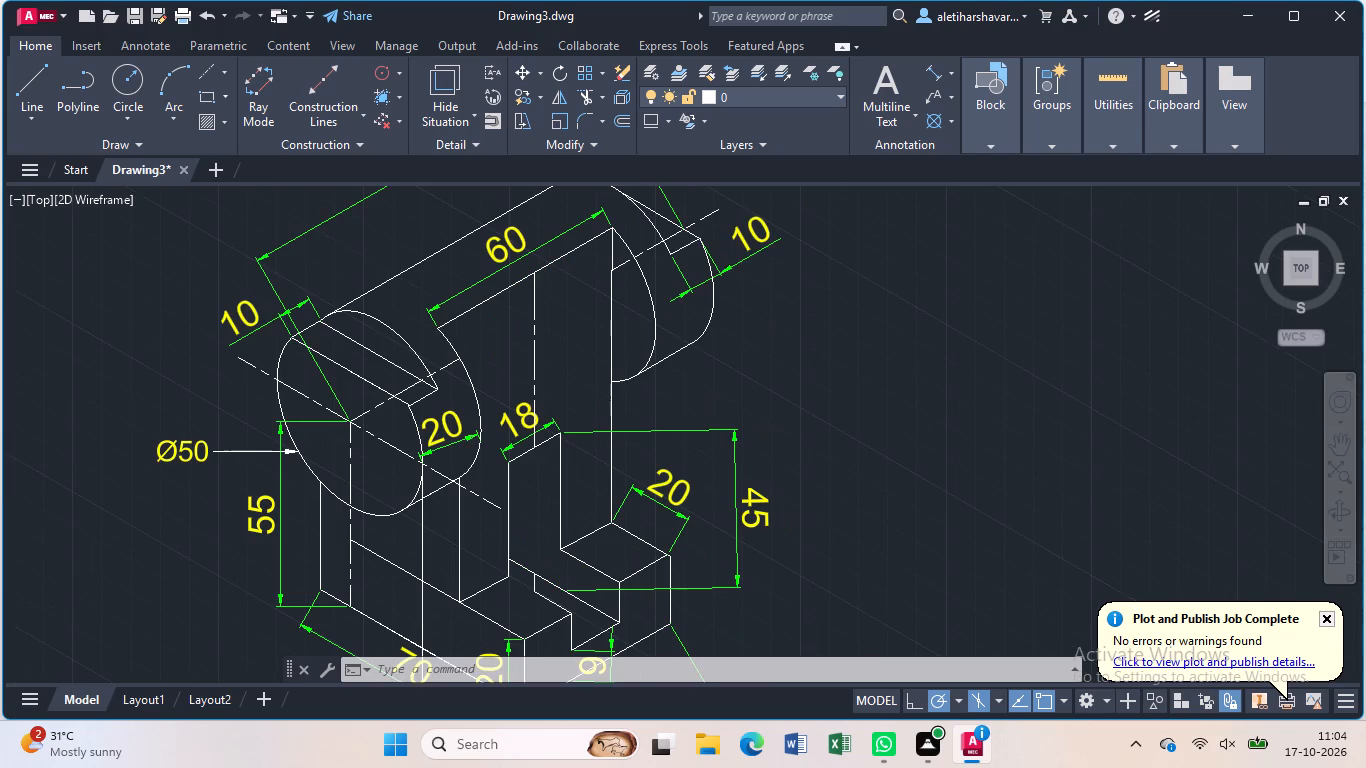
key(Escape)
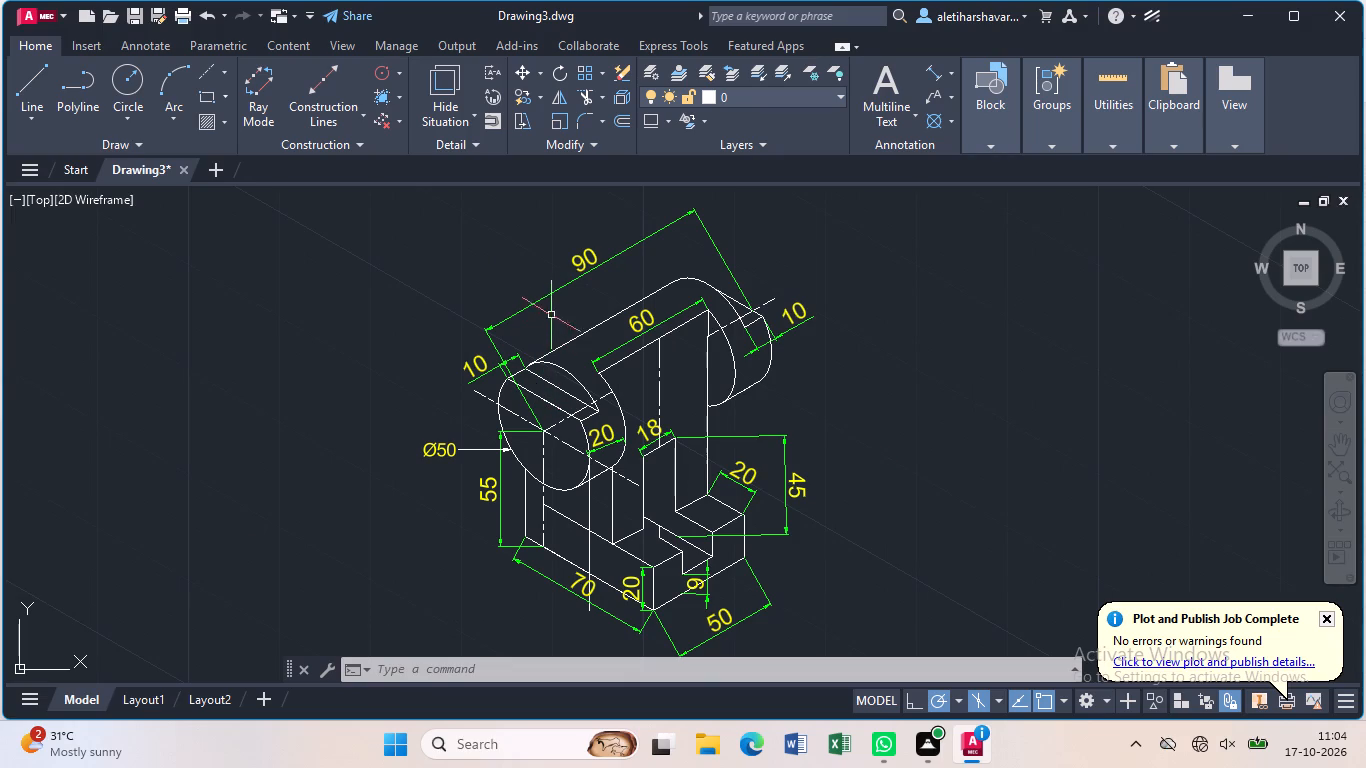
Move the overall 90 dimension line closer to the top of the discs.
click(556, 288)
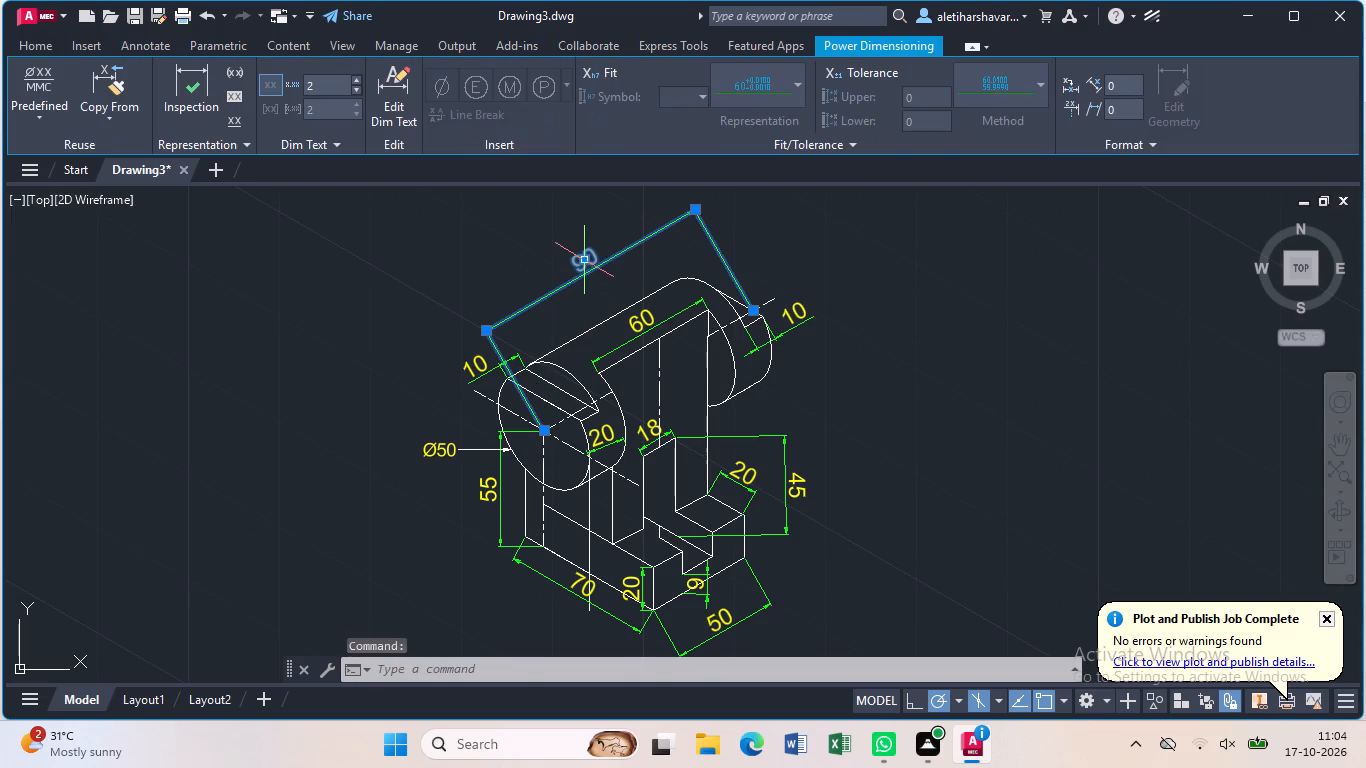
click(583, 259)
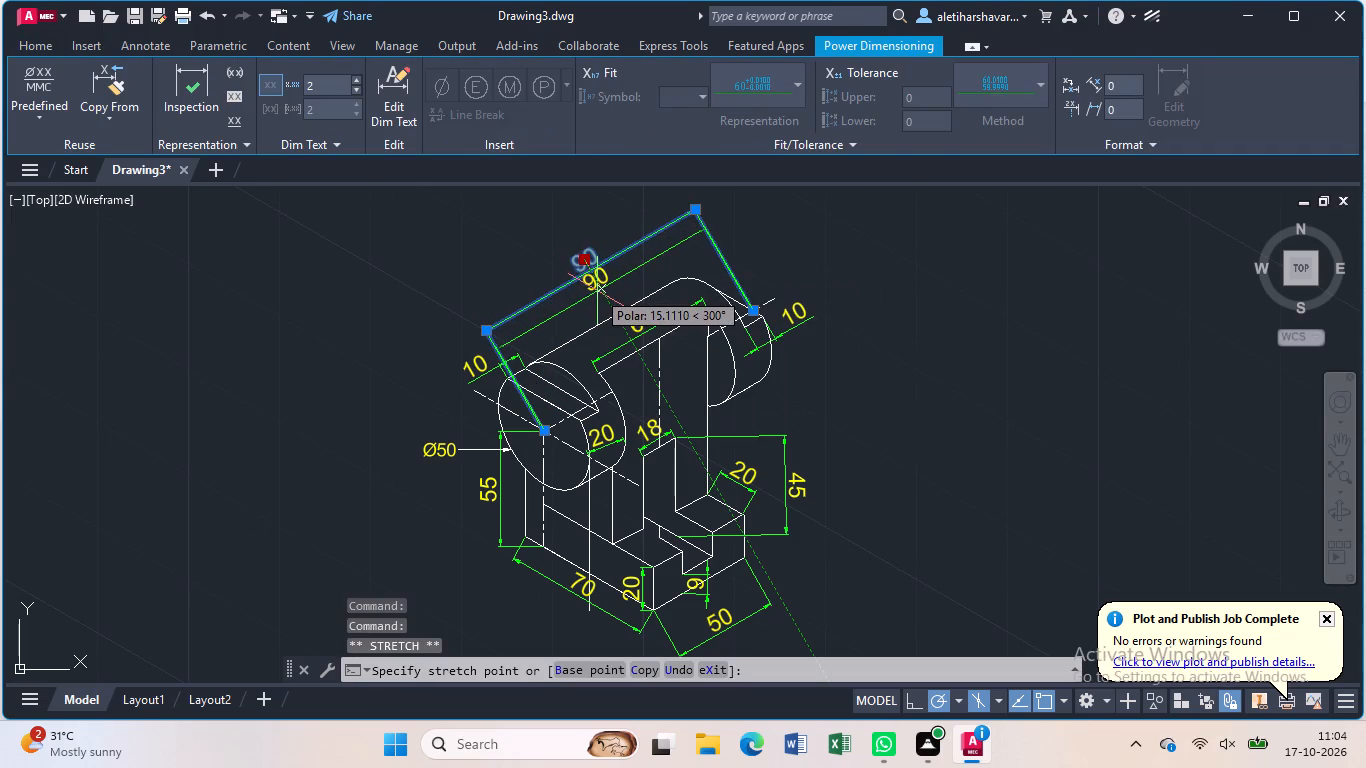
click(600, 296)
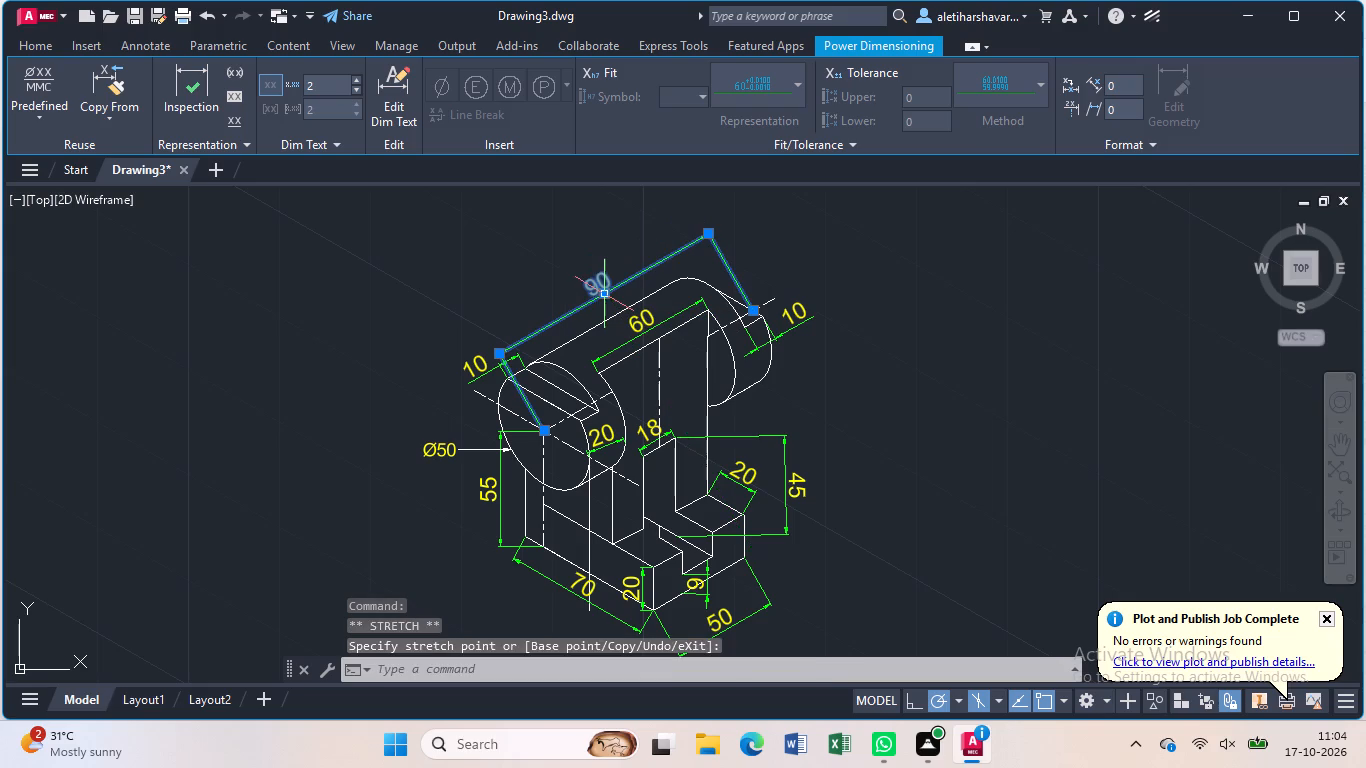
key(Escape)
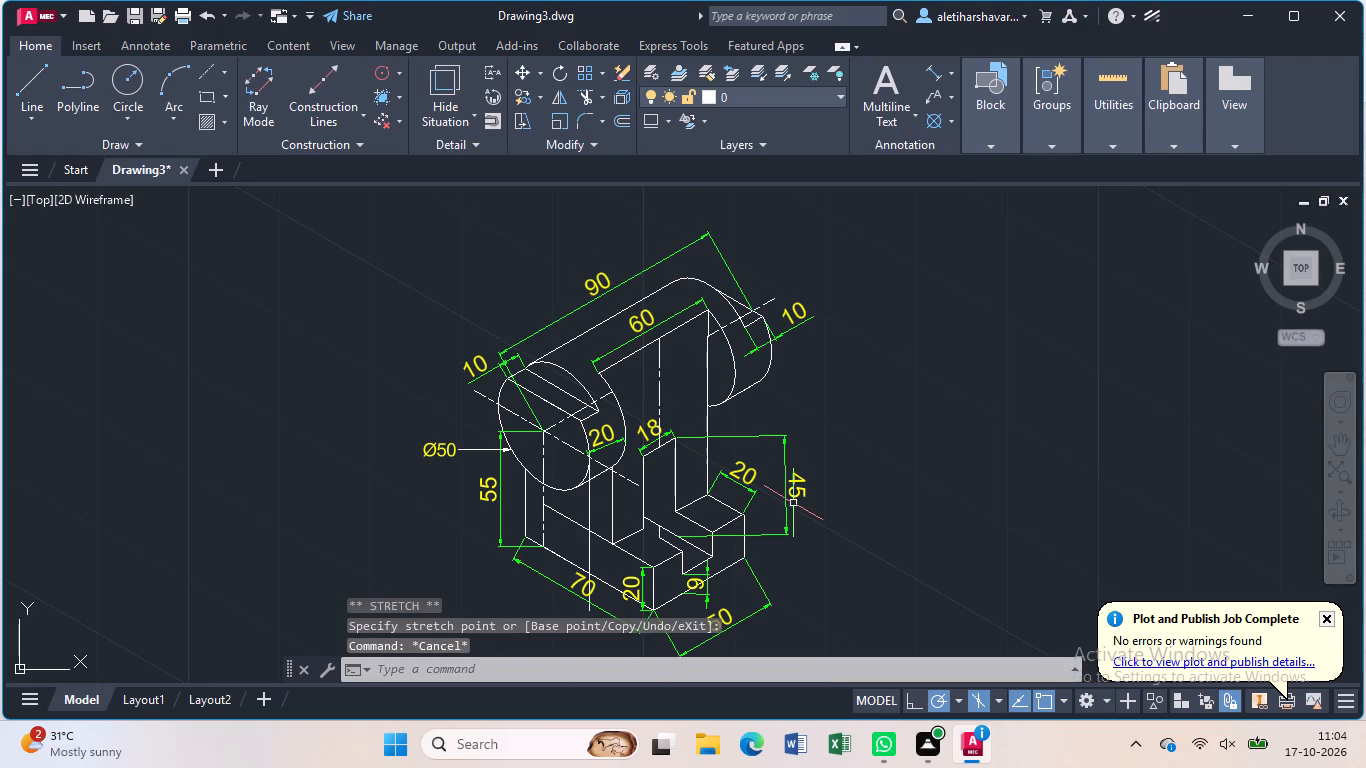
Move the 50 dimension line closer to the lower edge of the base.
middle_drag(792, 497, 768, 419)
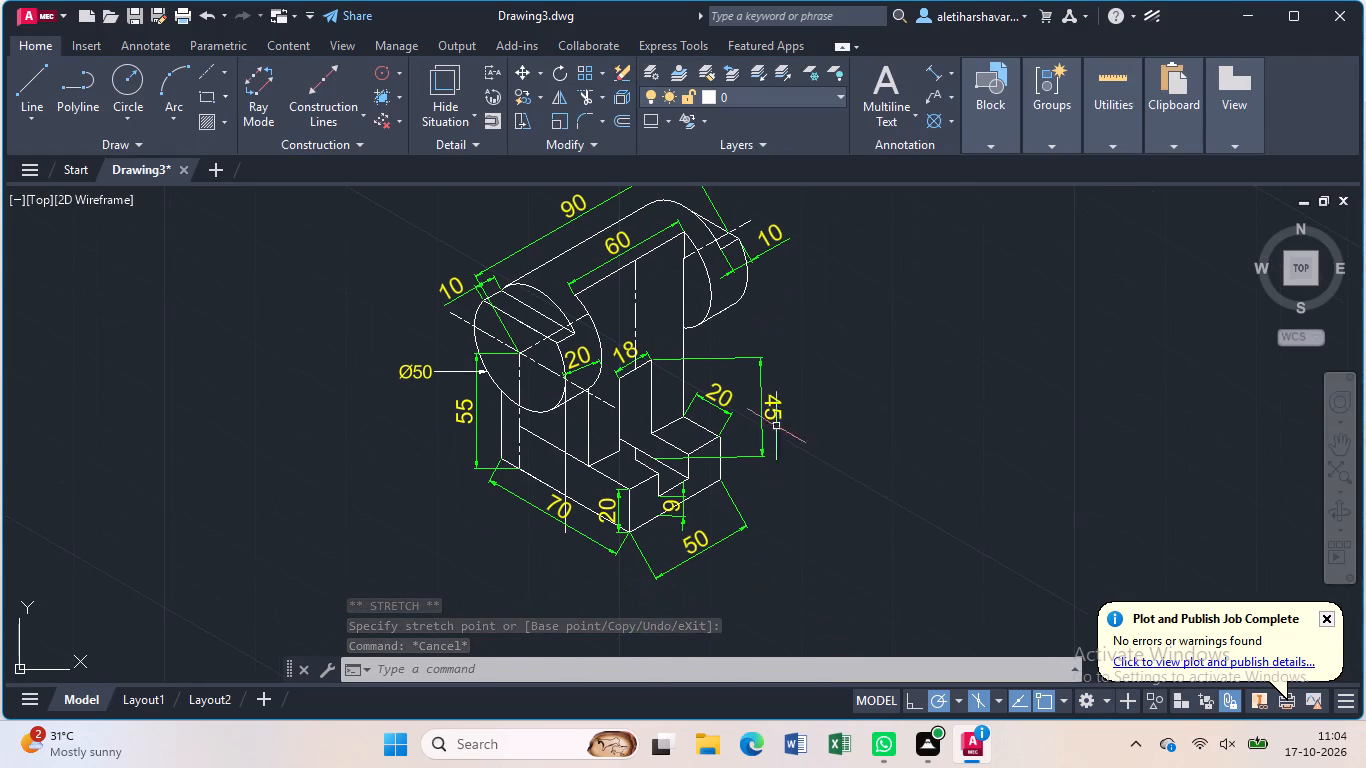
click(713, 545)
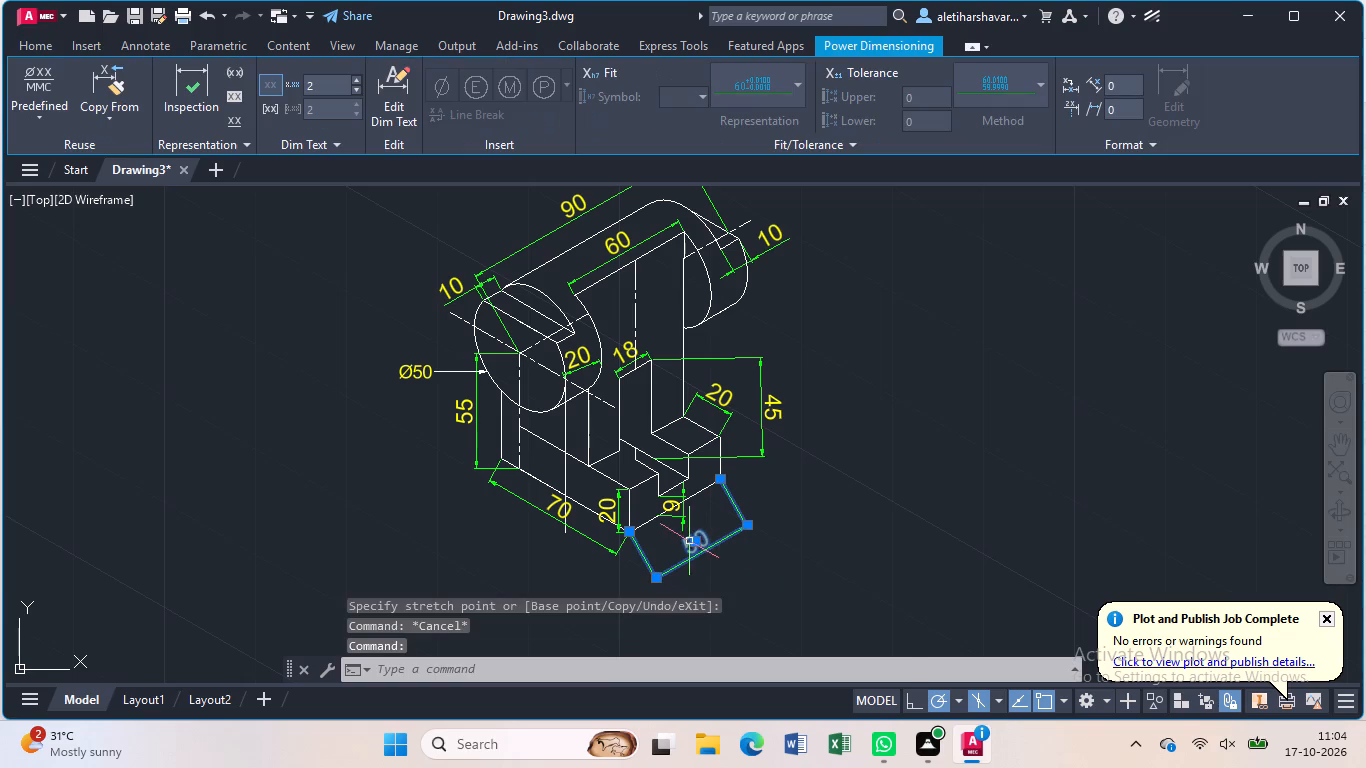
click(693, 538)
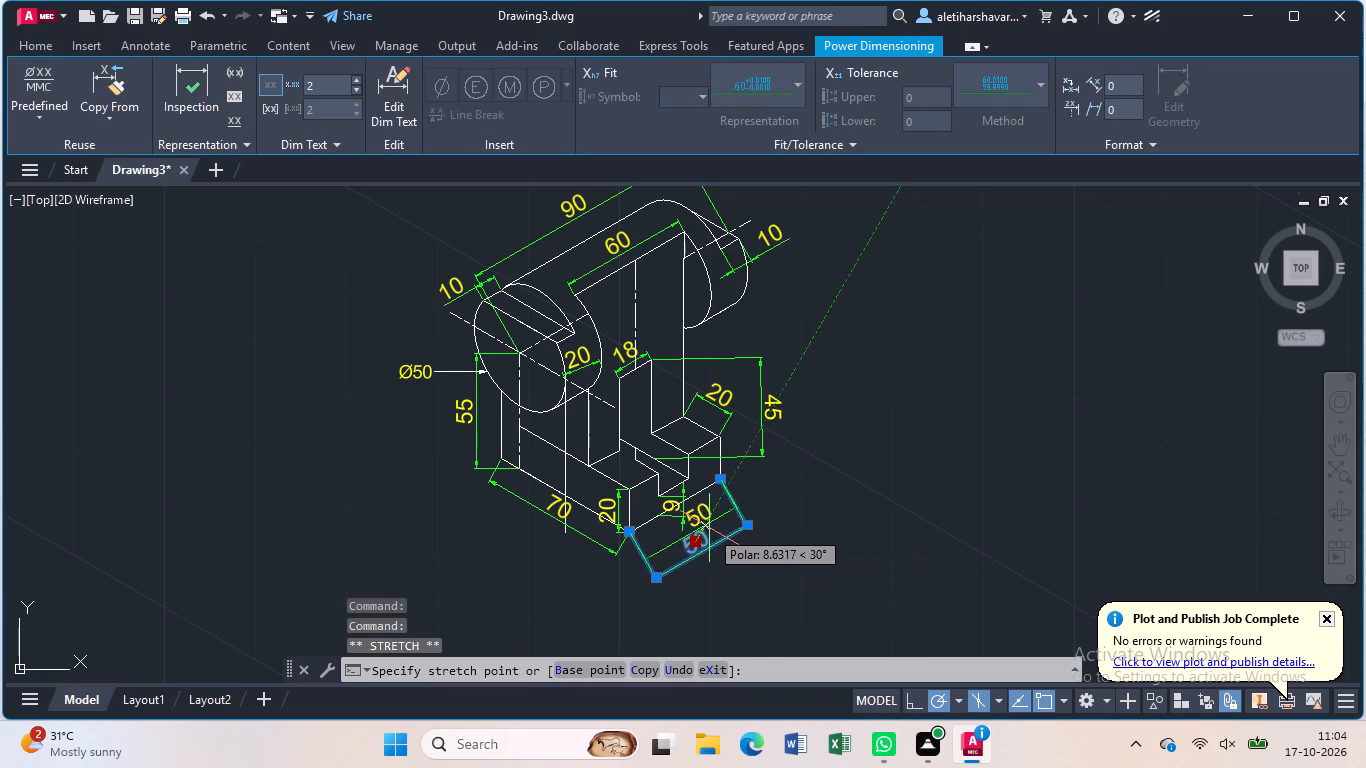
click(712, 519)
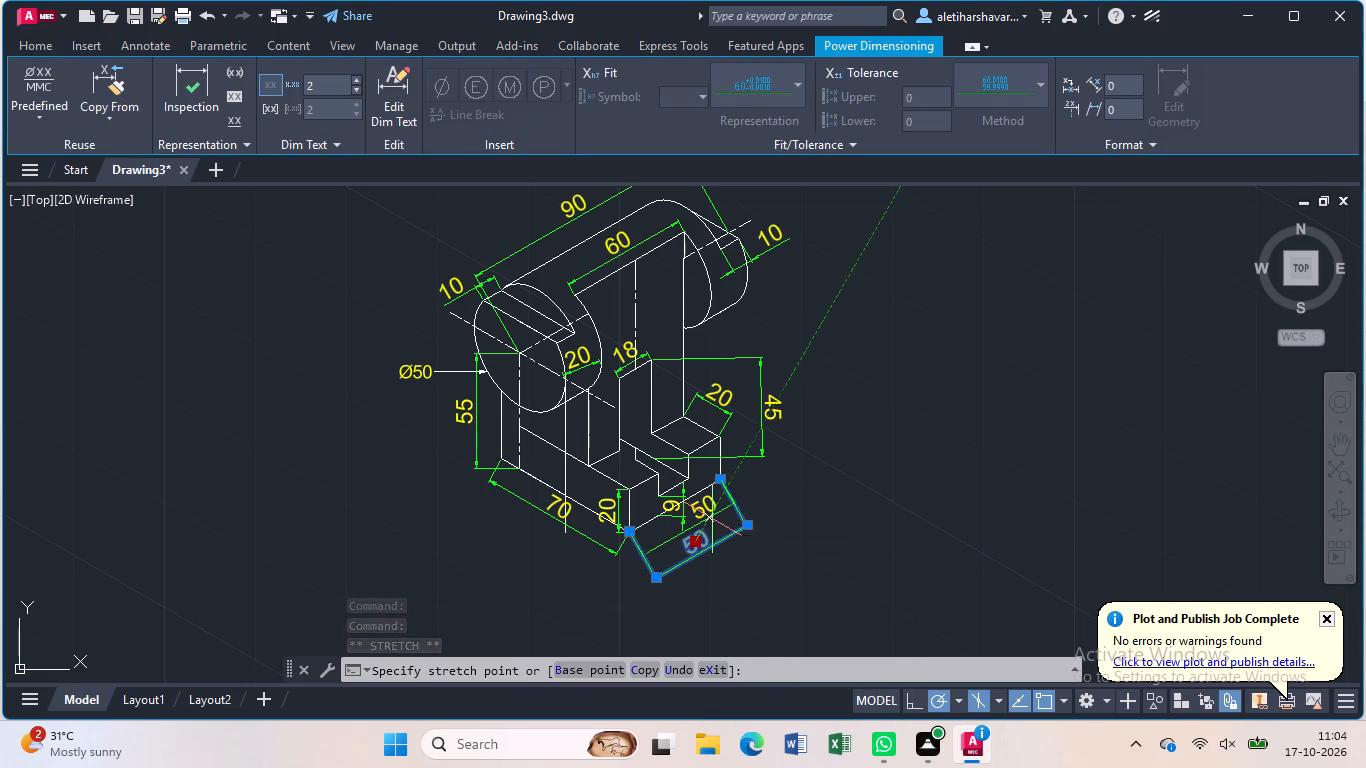
key(Escape)
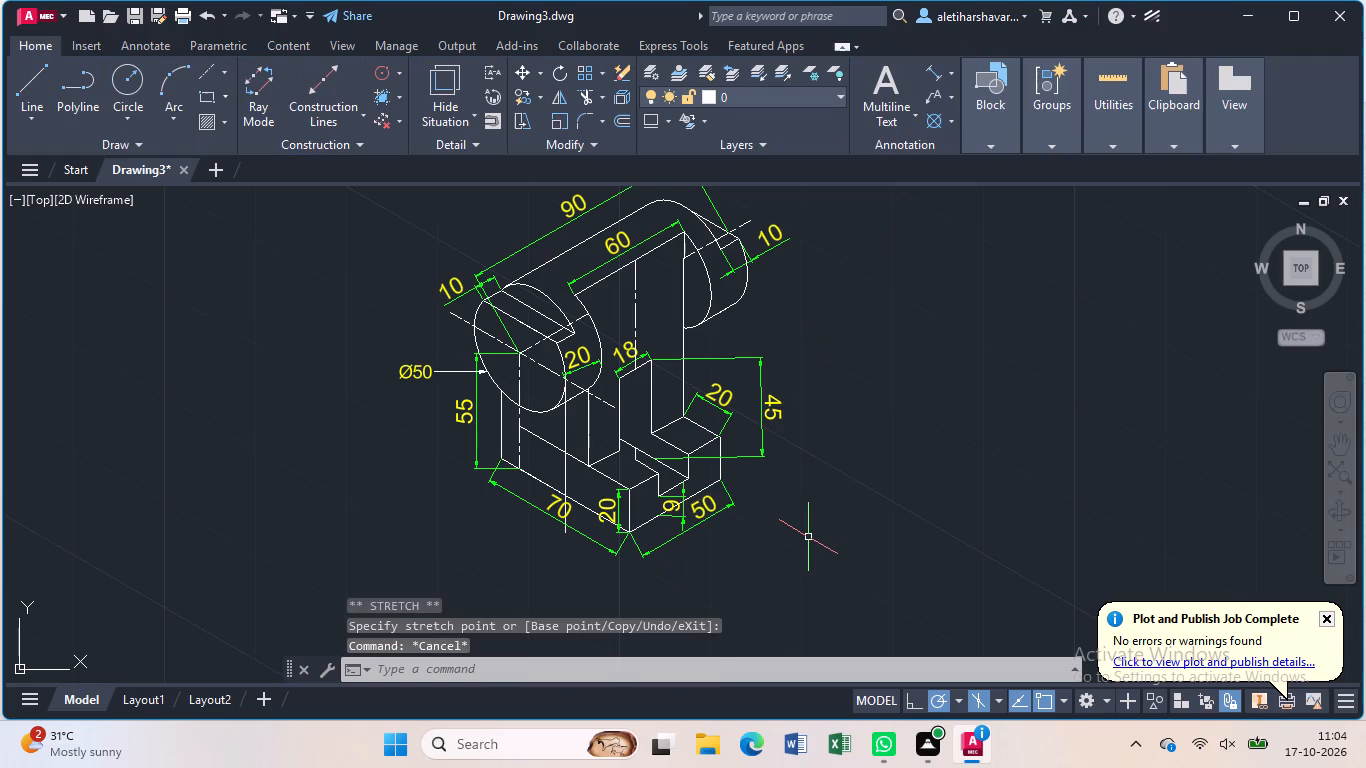
Move the 45 height dimension inward, closer to the slotted base.
click(762, 417)
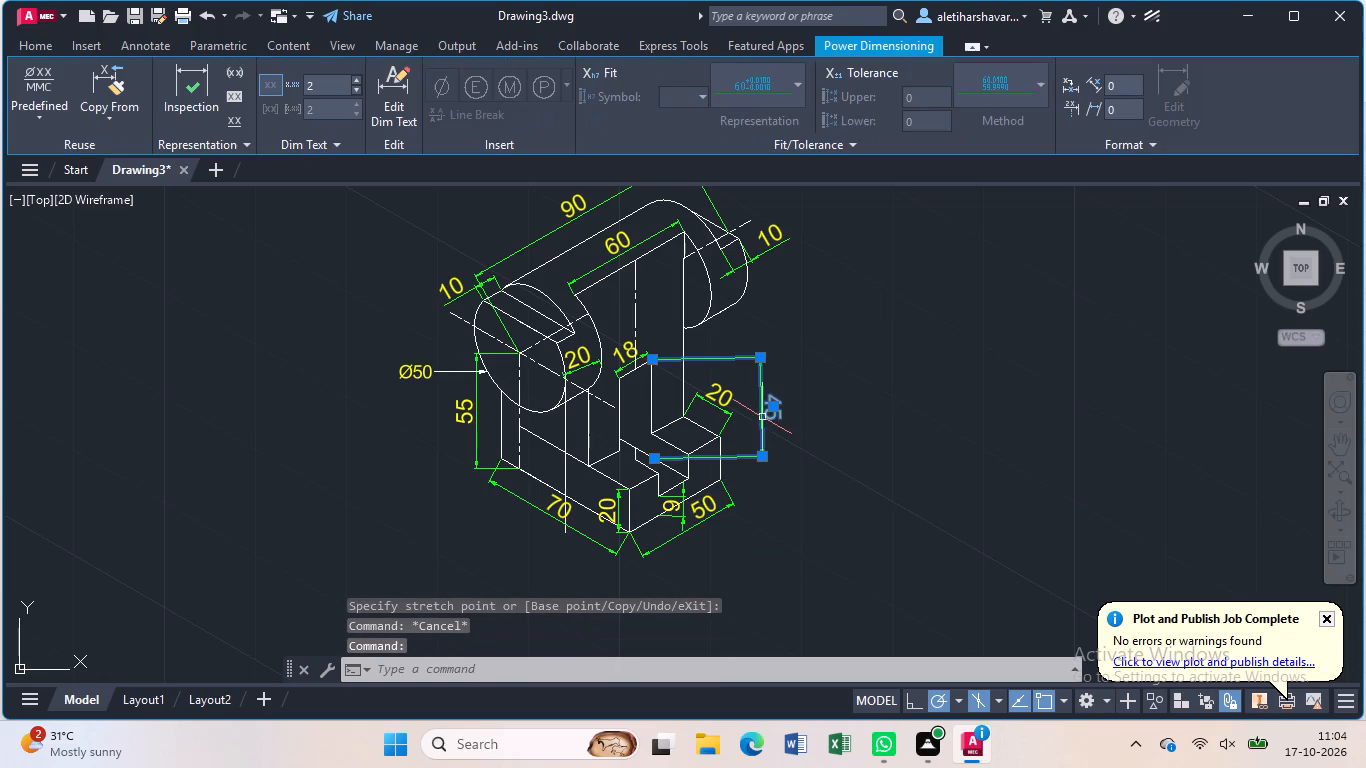
click(769, 407)
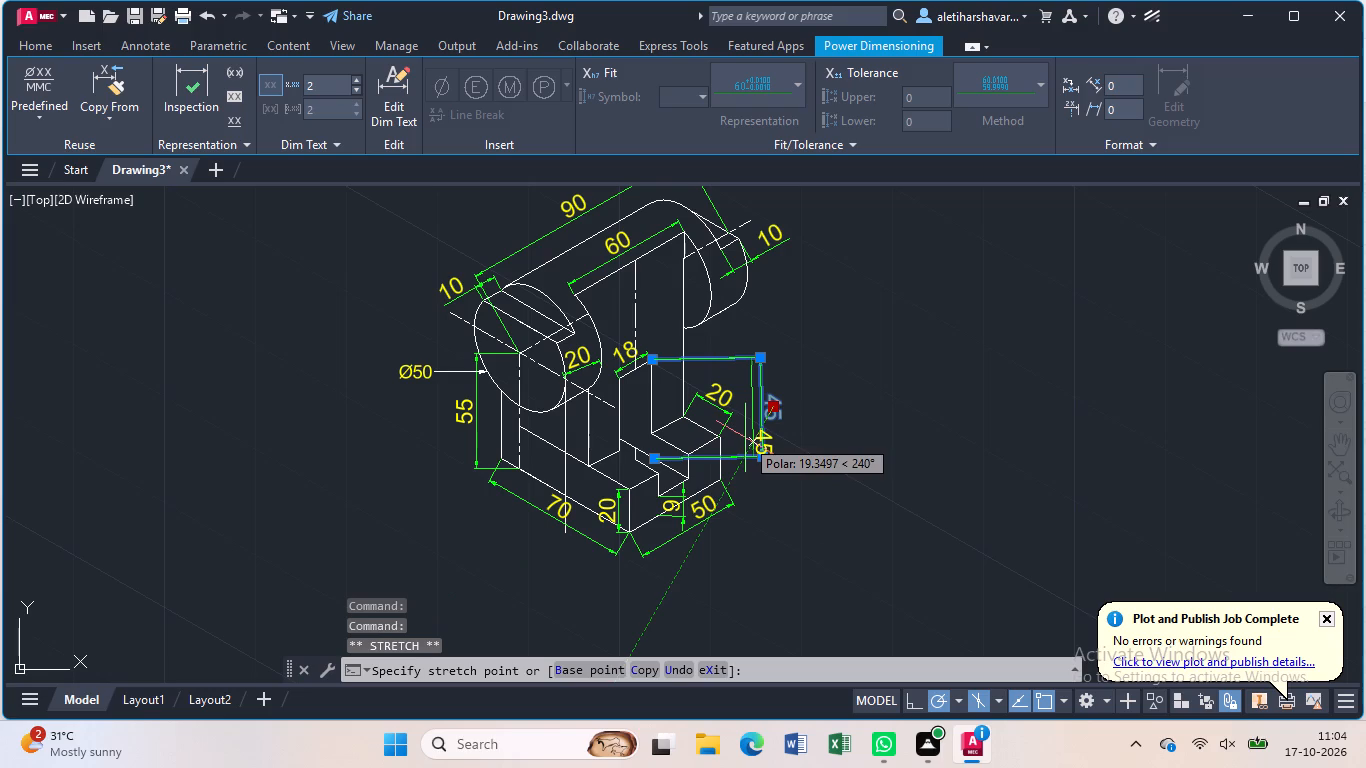
click(737, 438)
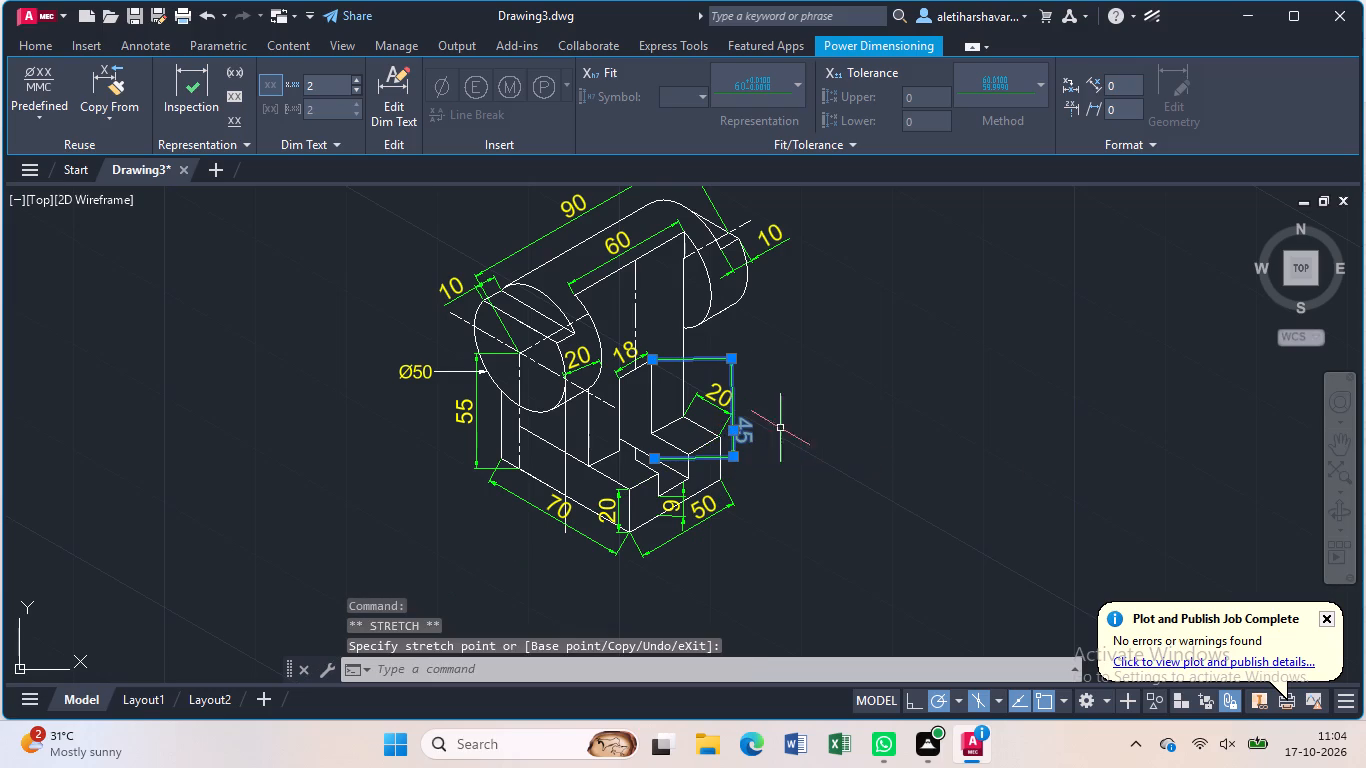
key(Escape)
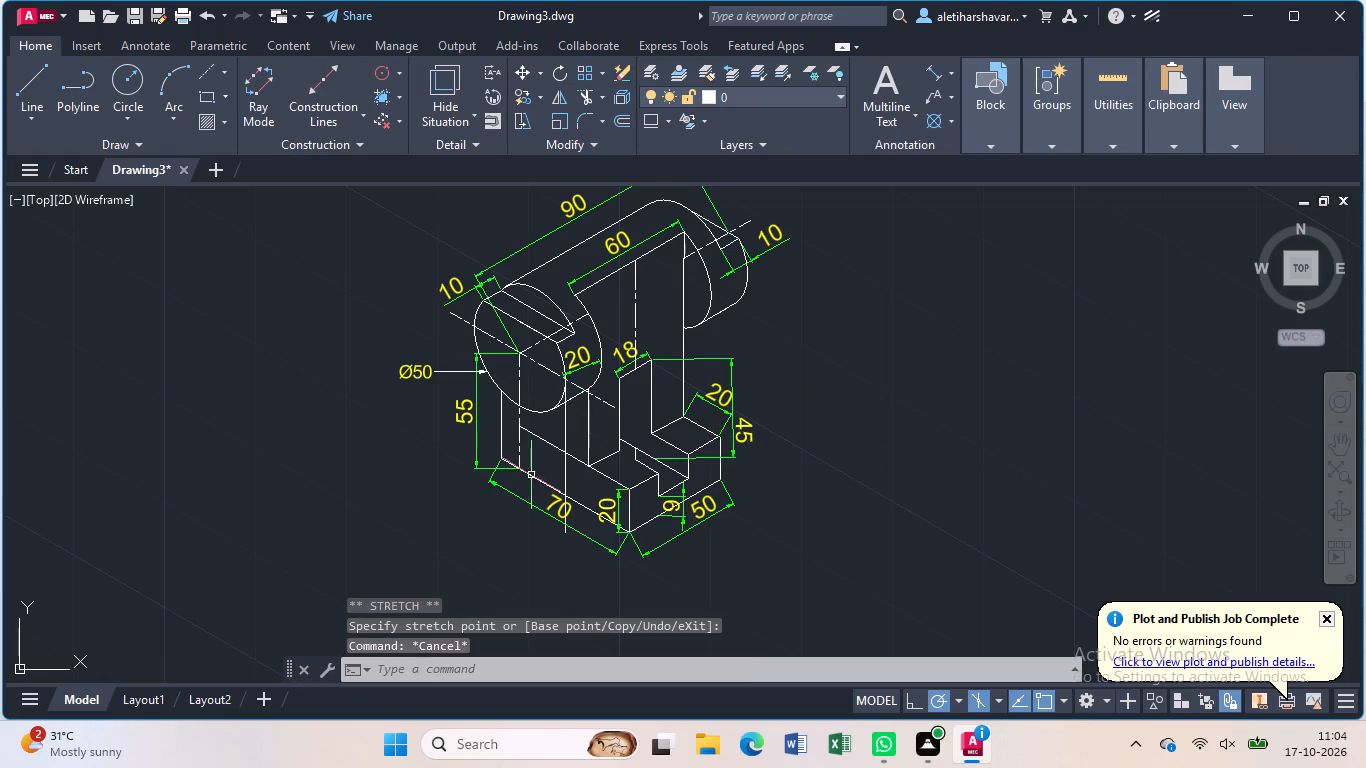
Move the 55 height dimension inward, closer to the vertical centreline under the front disc.
click(475, 441)
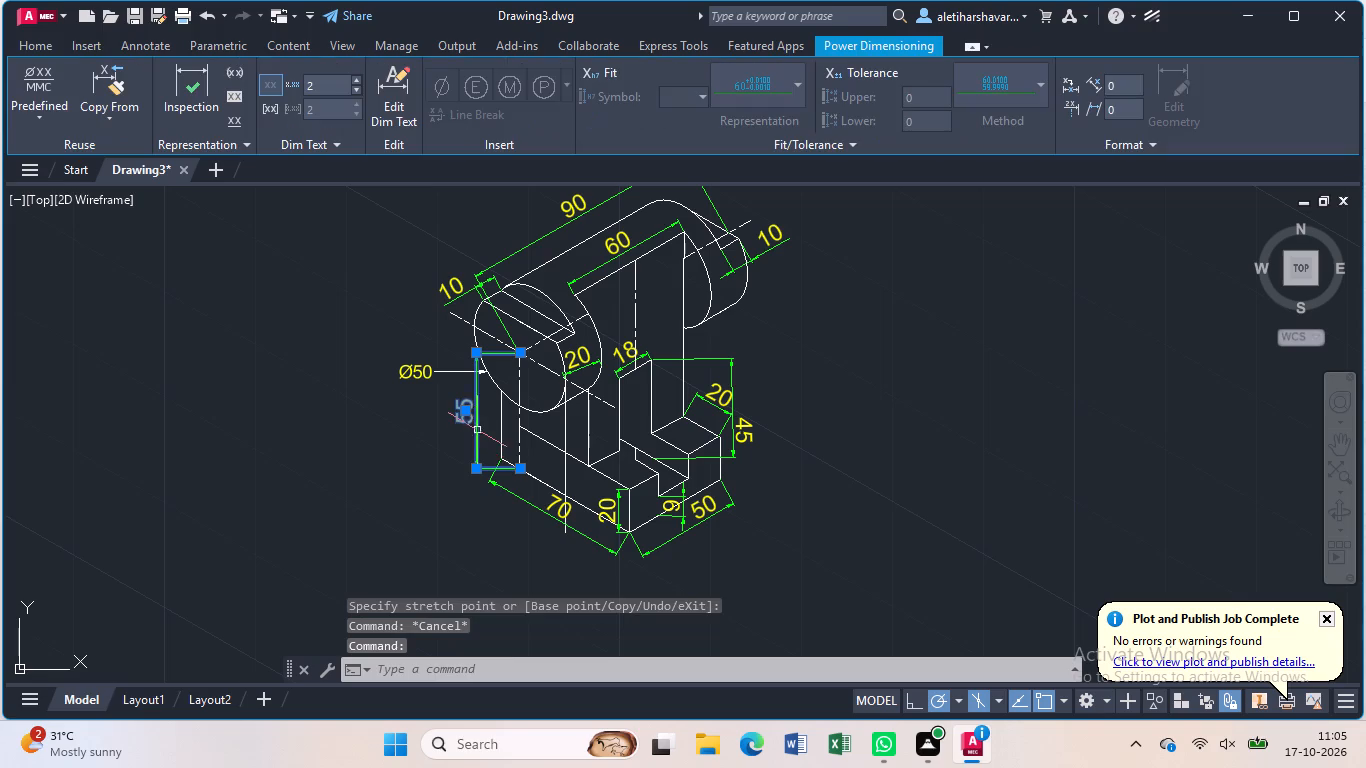
click(468, 409)
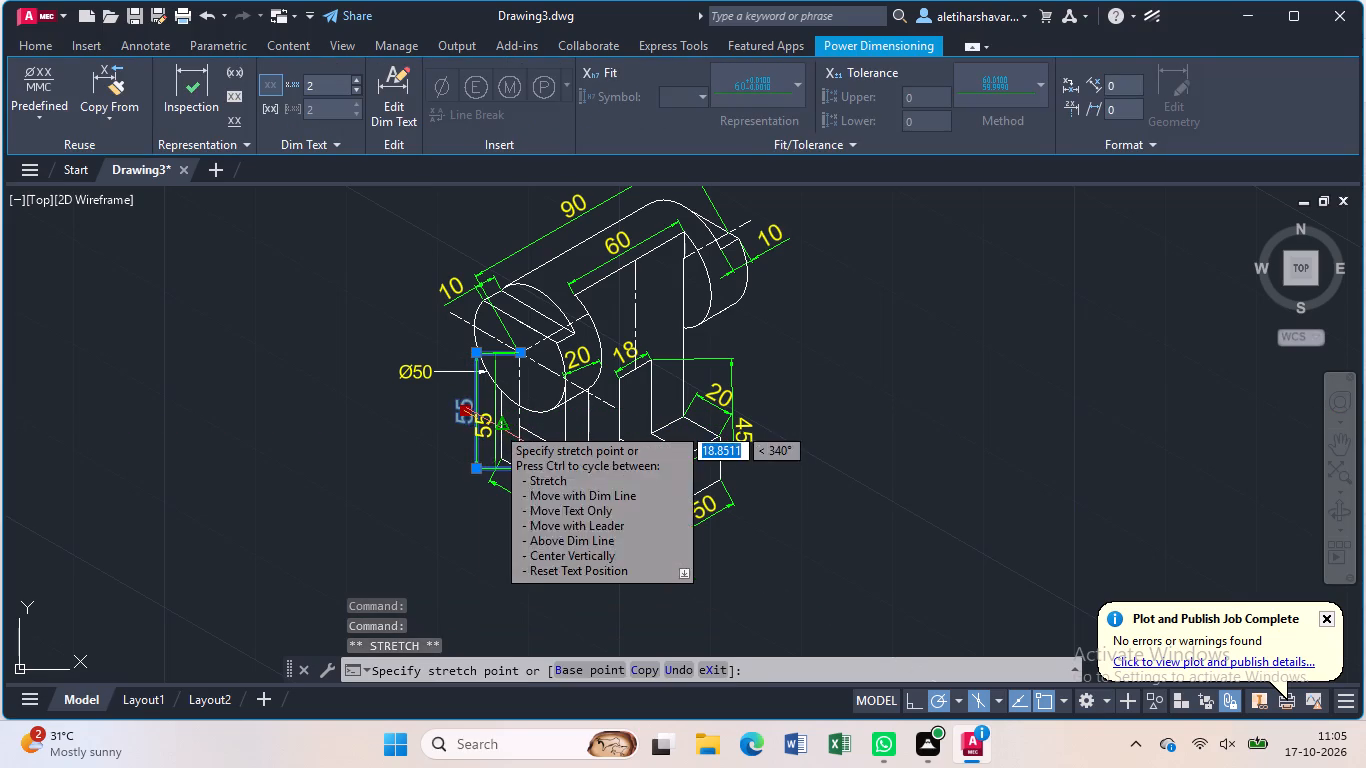
click(502, 428)
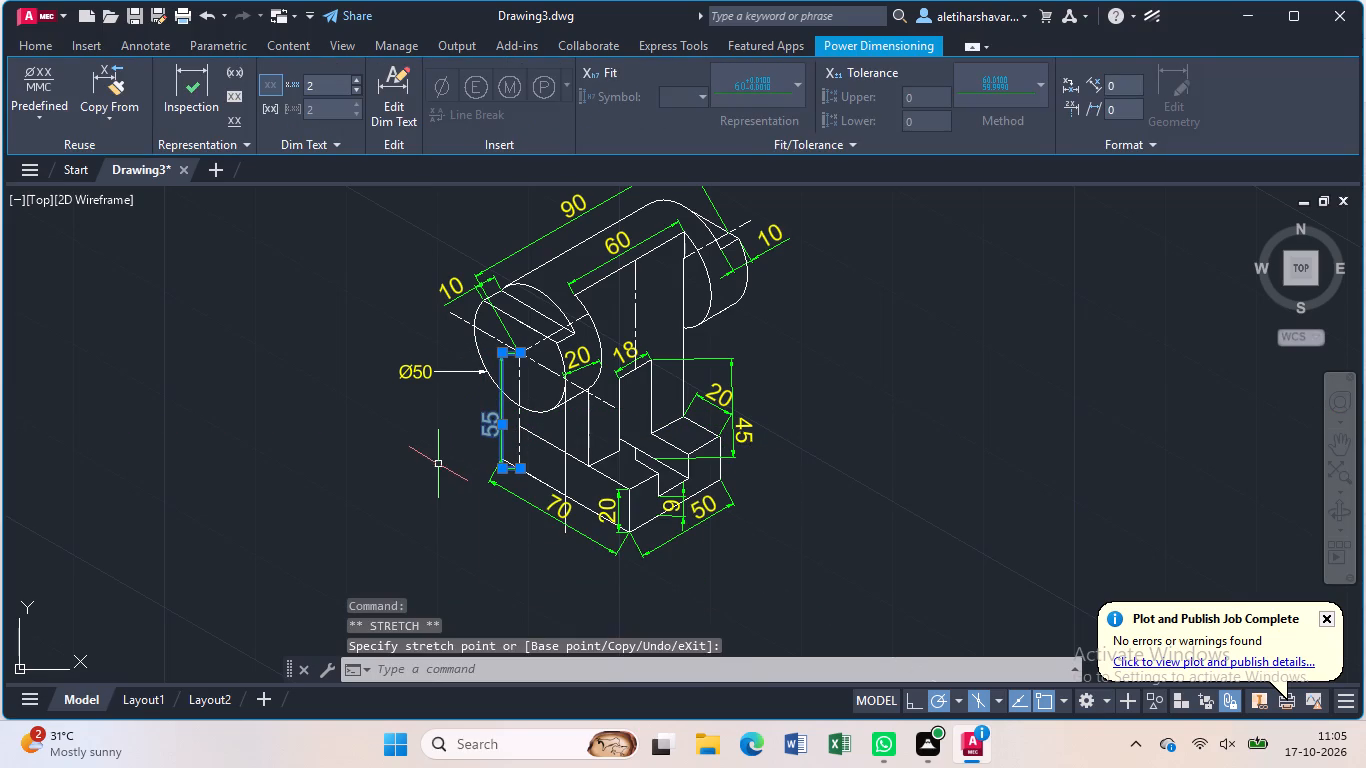
key(Return)
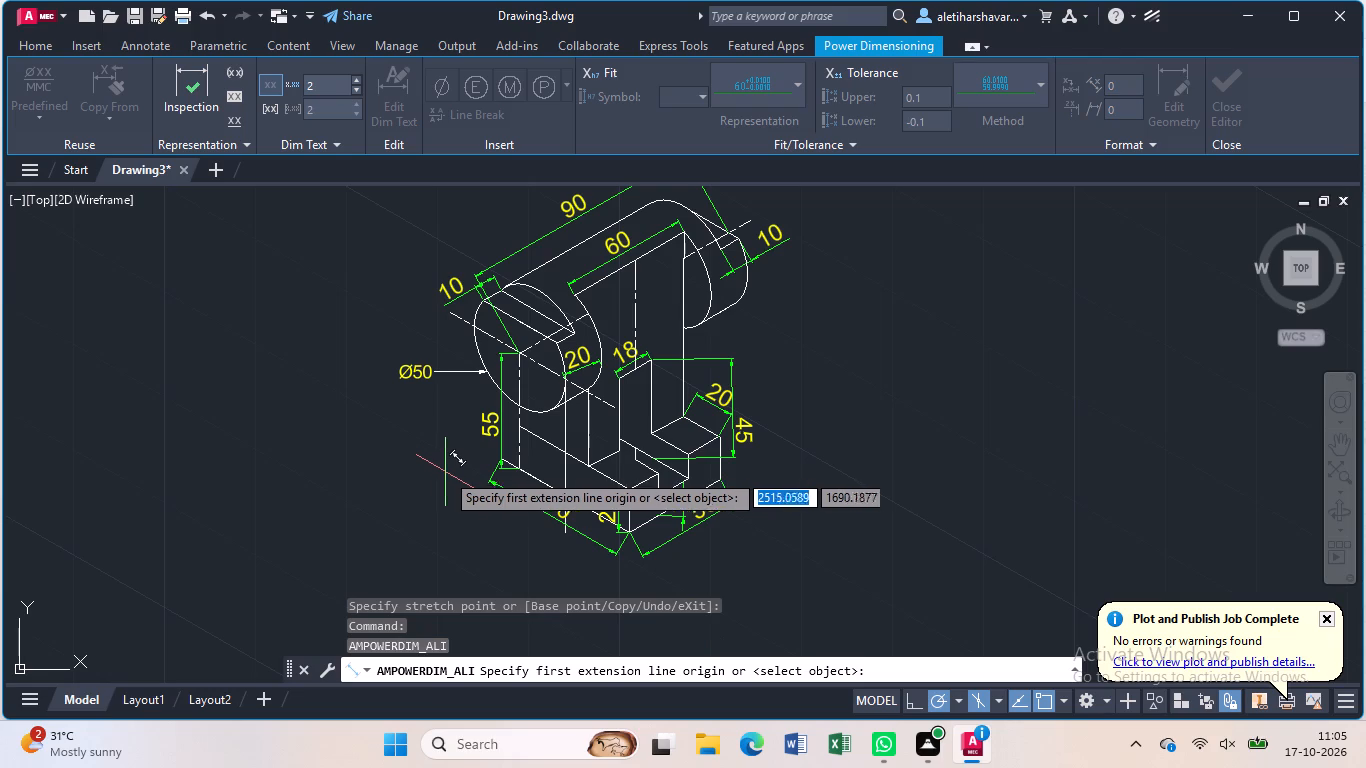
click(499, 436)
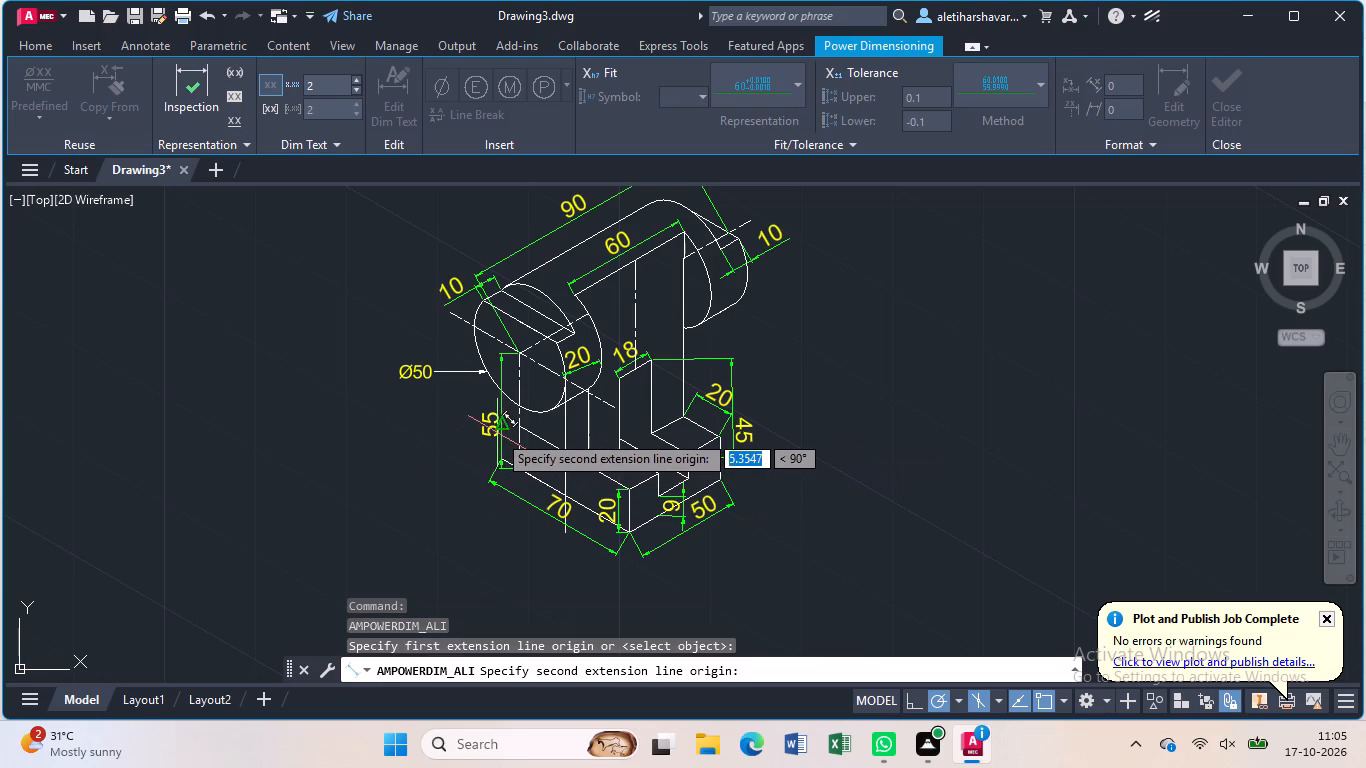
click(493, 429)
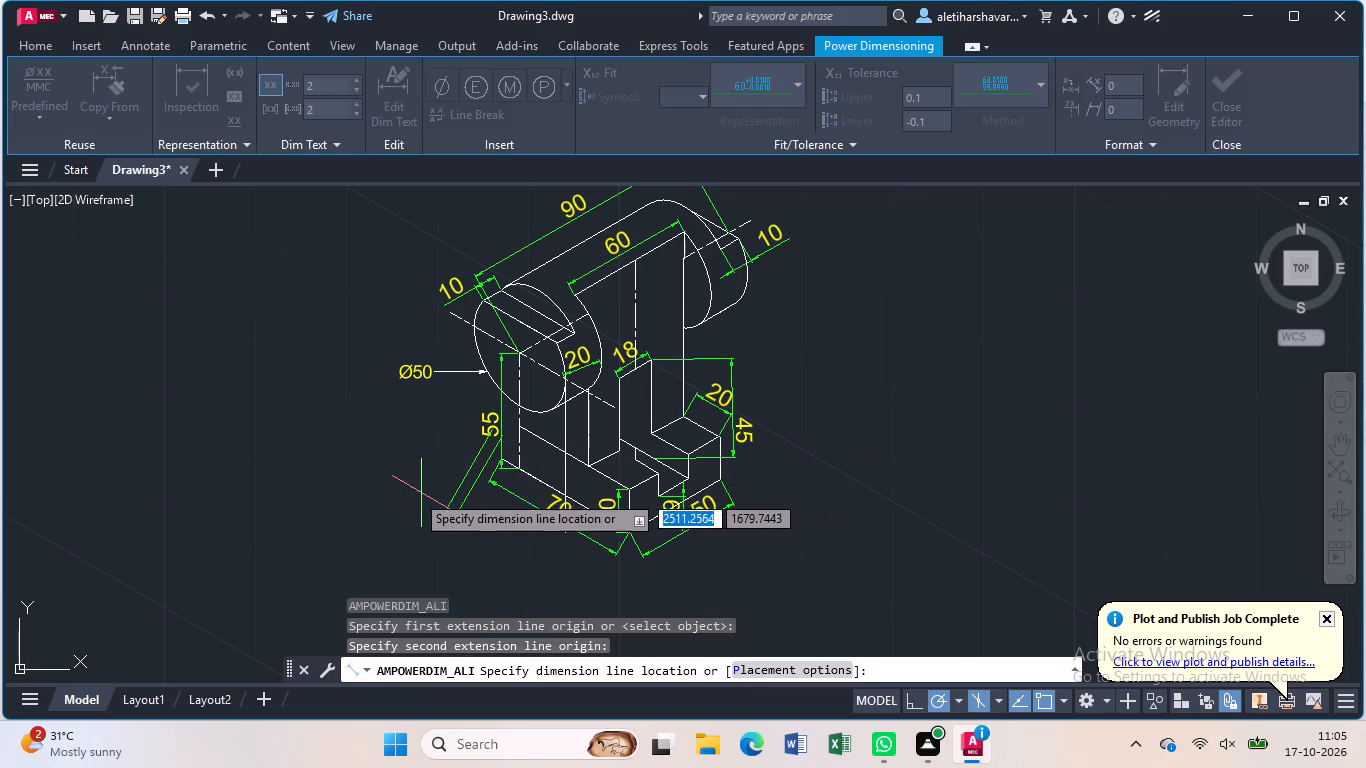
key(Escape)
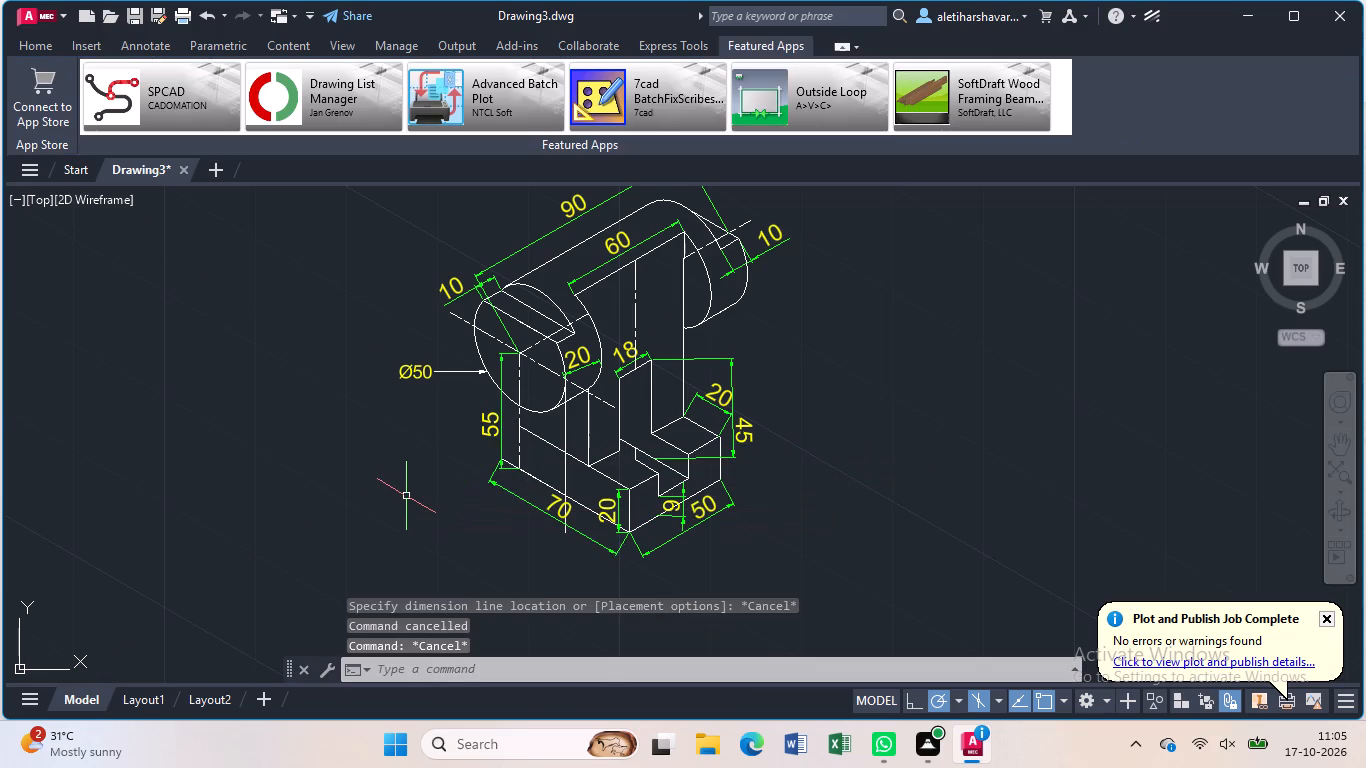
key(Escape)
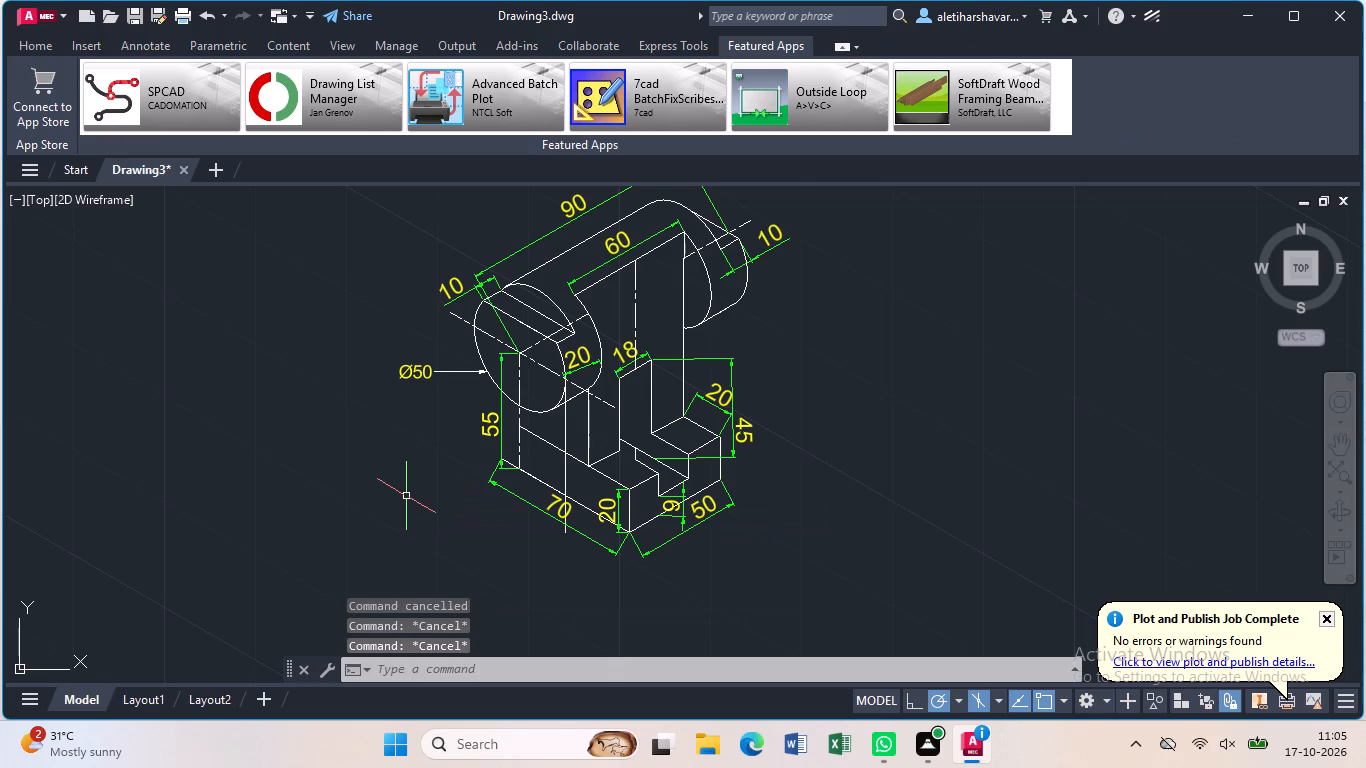
Move the 55 height dimension slightly outward, so its dimension line clears the vertical edge of the part beneath the front disc.
click(37, 33)
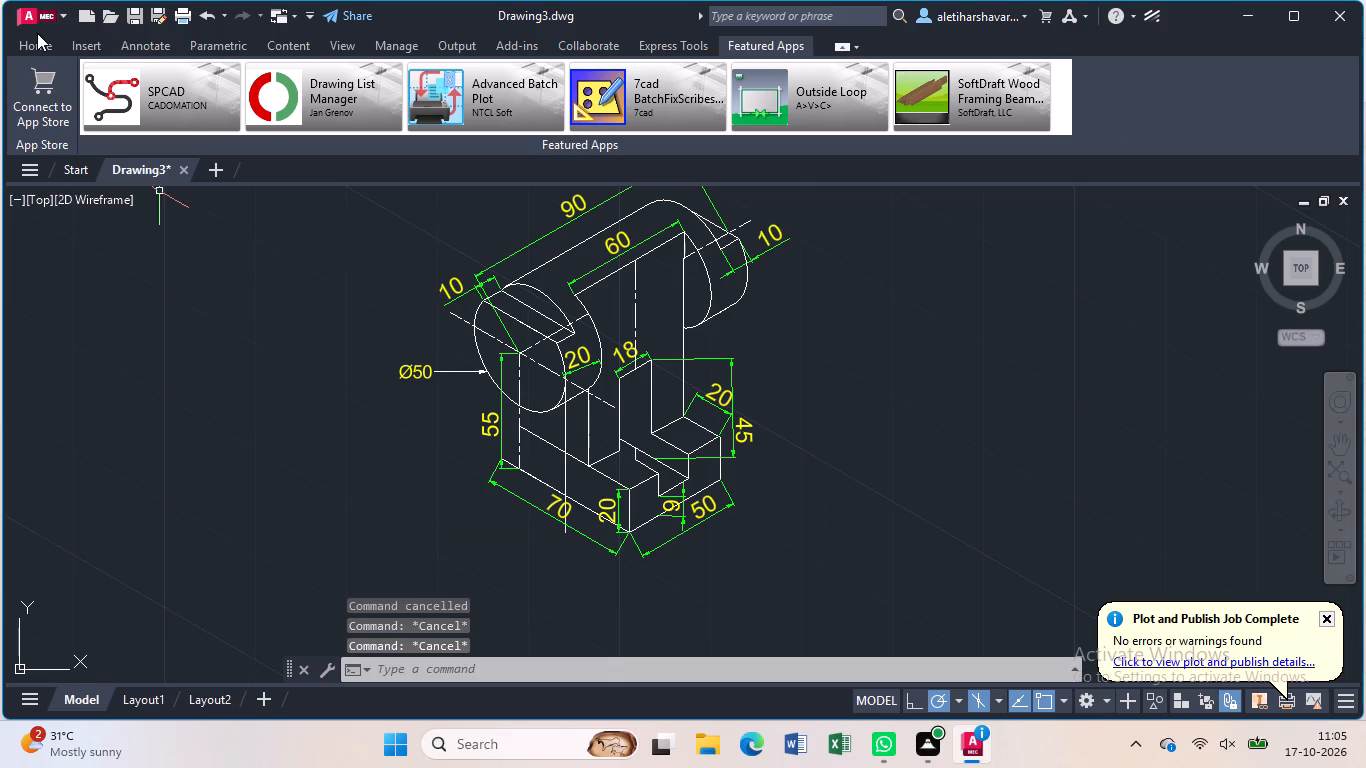
click(39, 39)
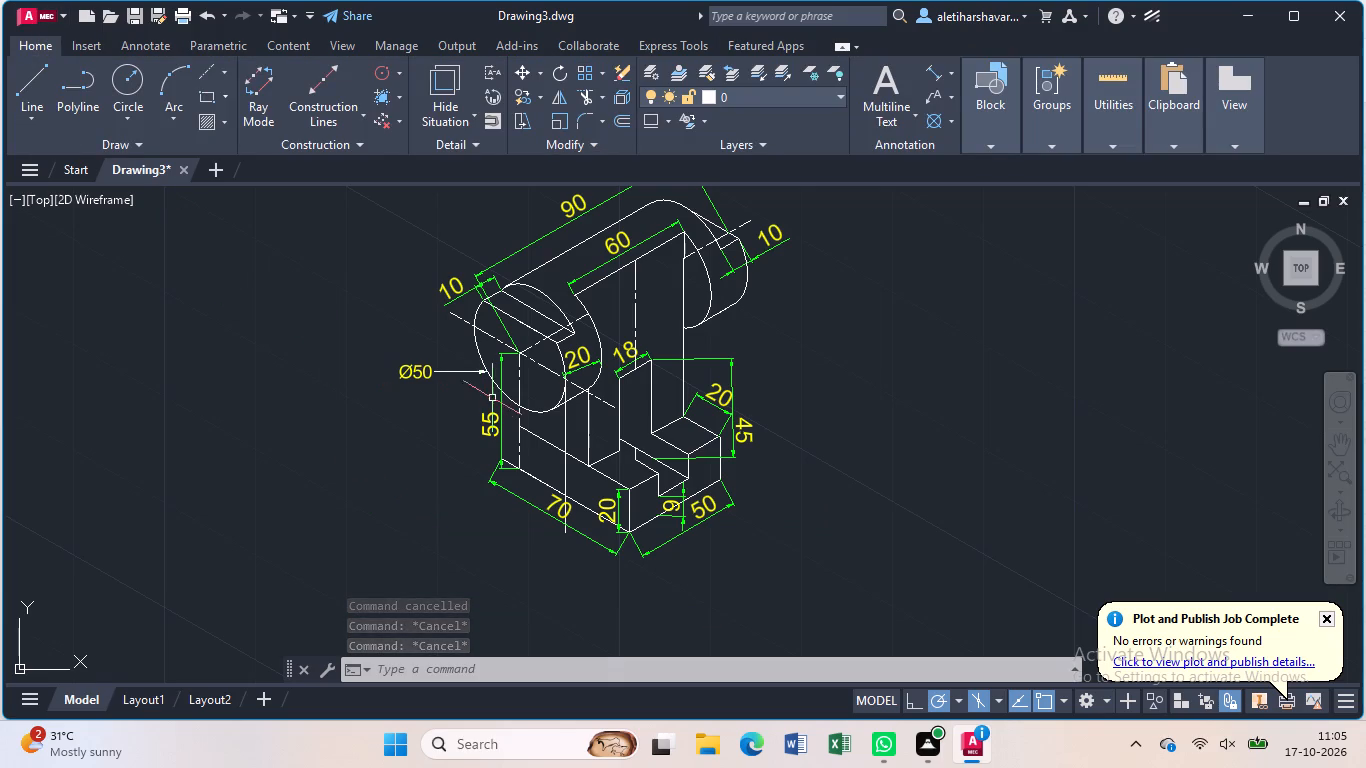
click(500, 370)
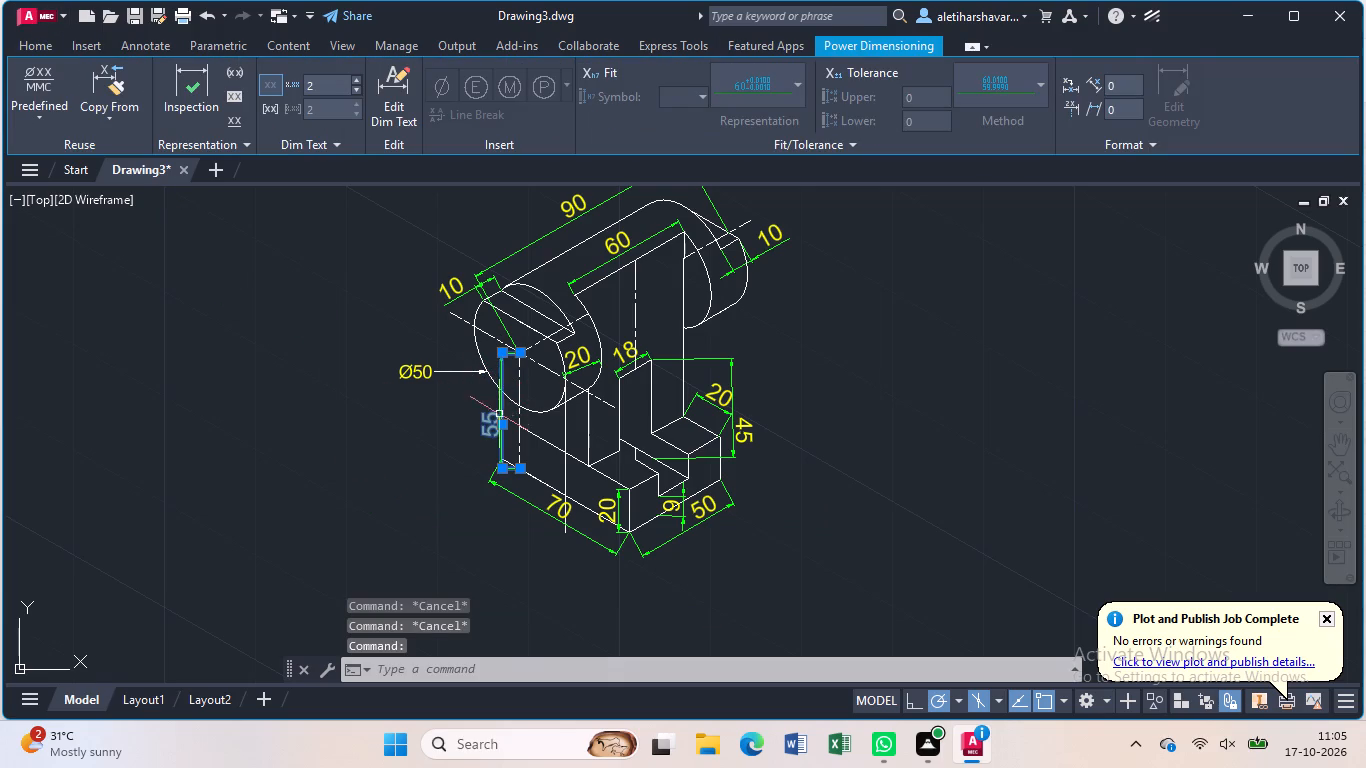
click(503, 427)
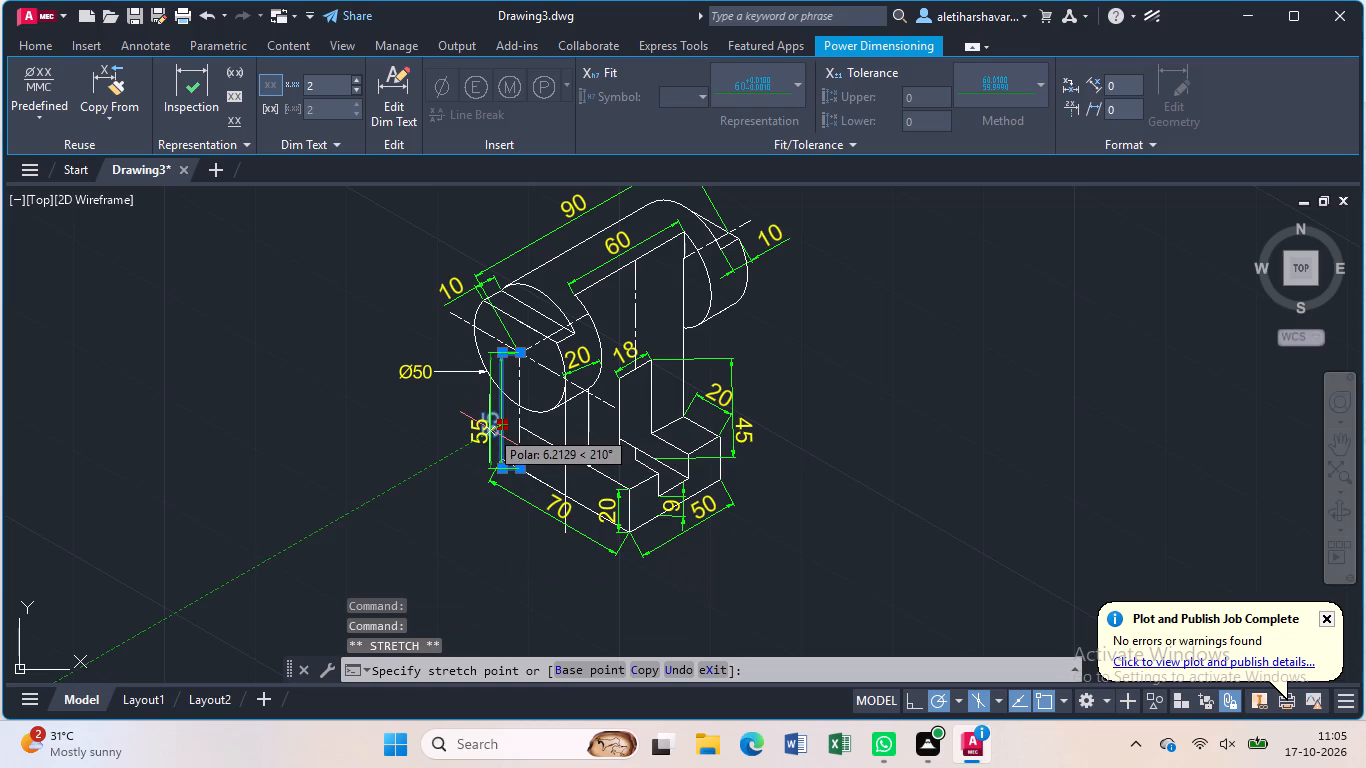
click(489, 429)
key(Escape)
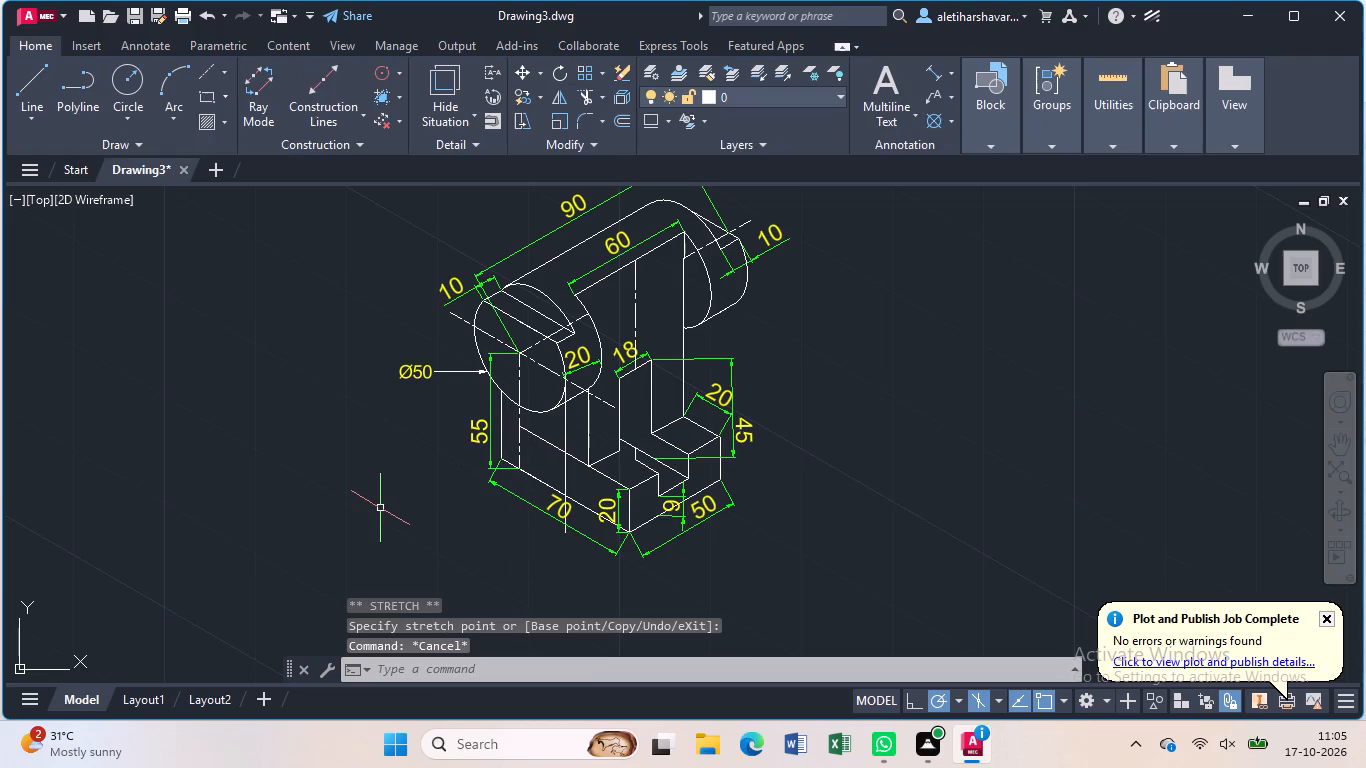
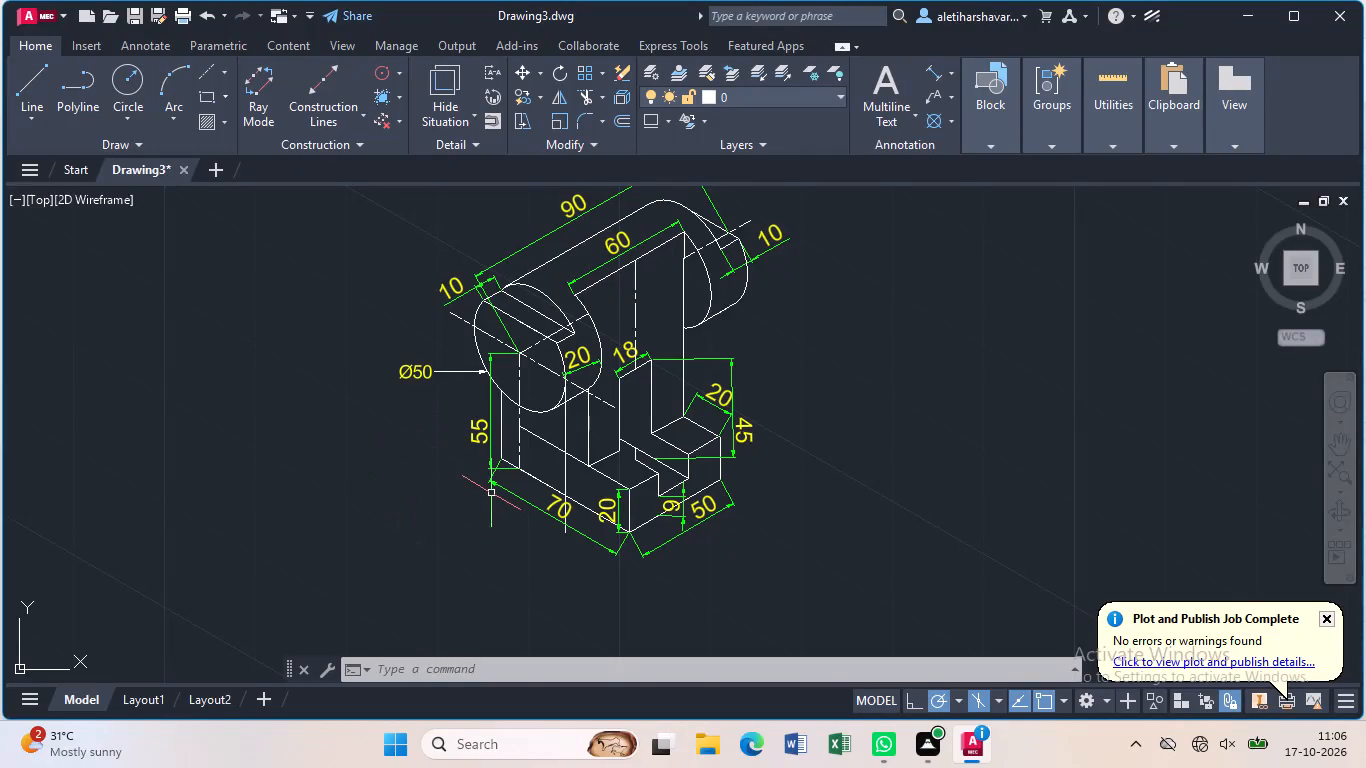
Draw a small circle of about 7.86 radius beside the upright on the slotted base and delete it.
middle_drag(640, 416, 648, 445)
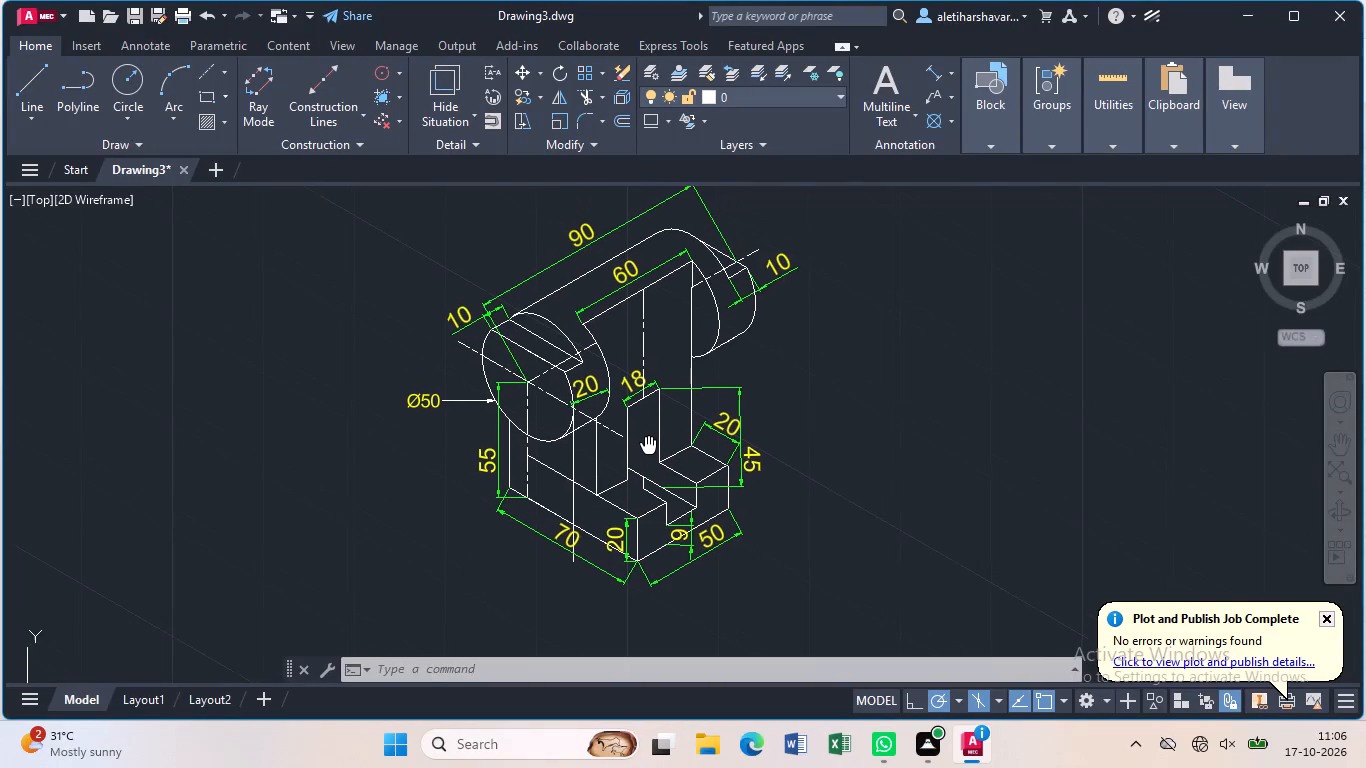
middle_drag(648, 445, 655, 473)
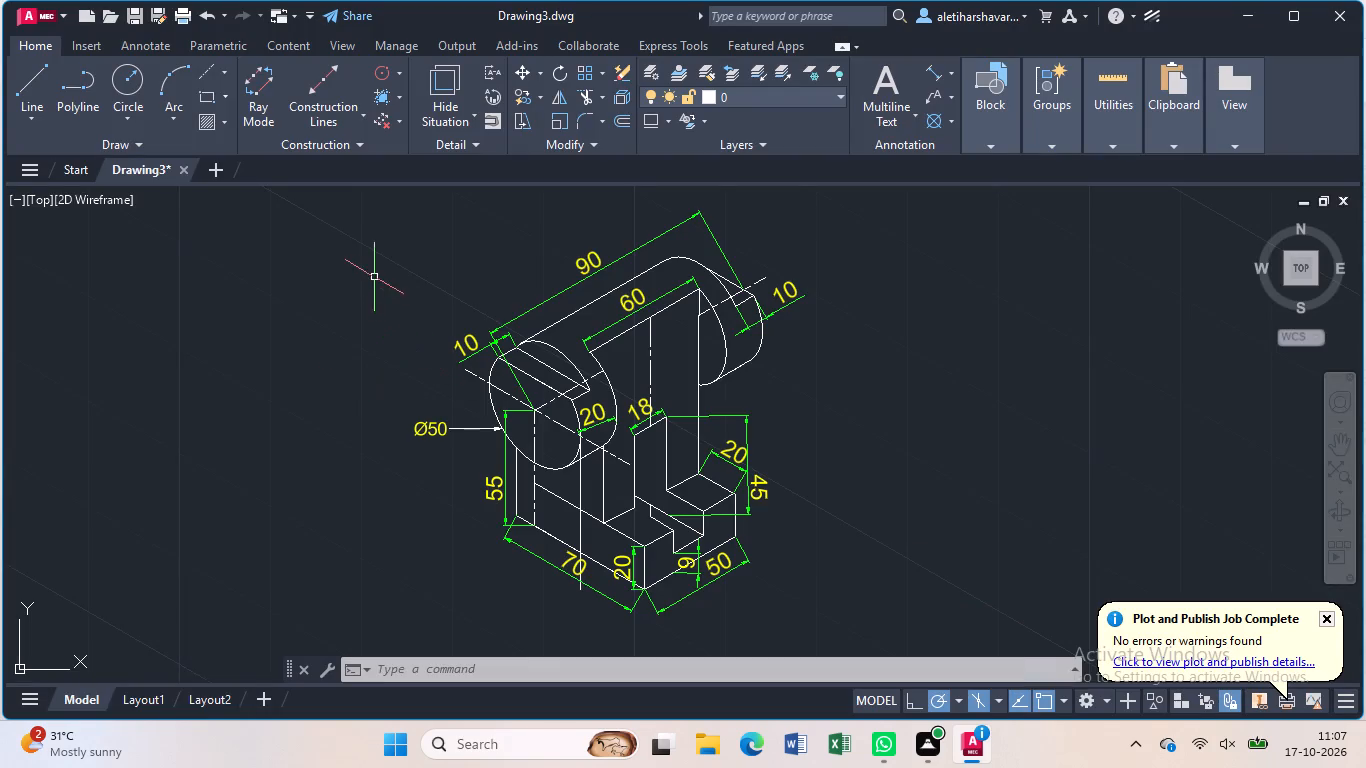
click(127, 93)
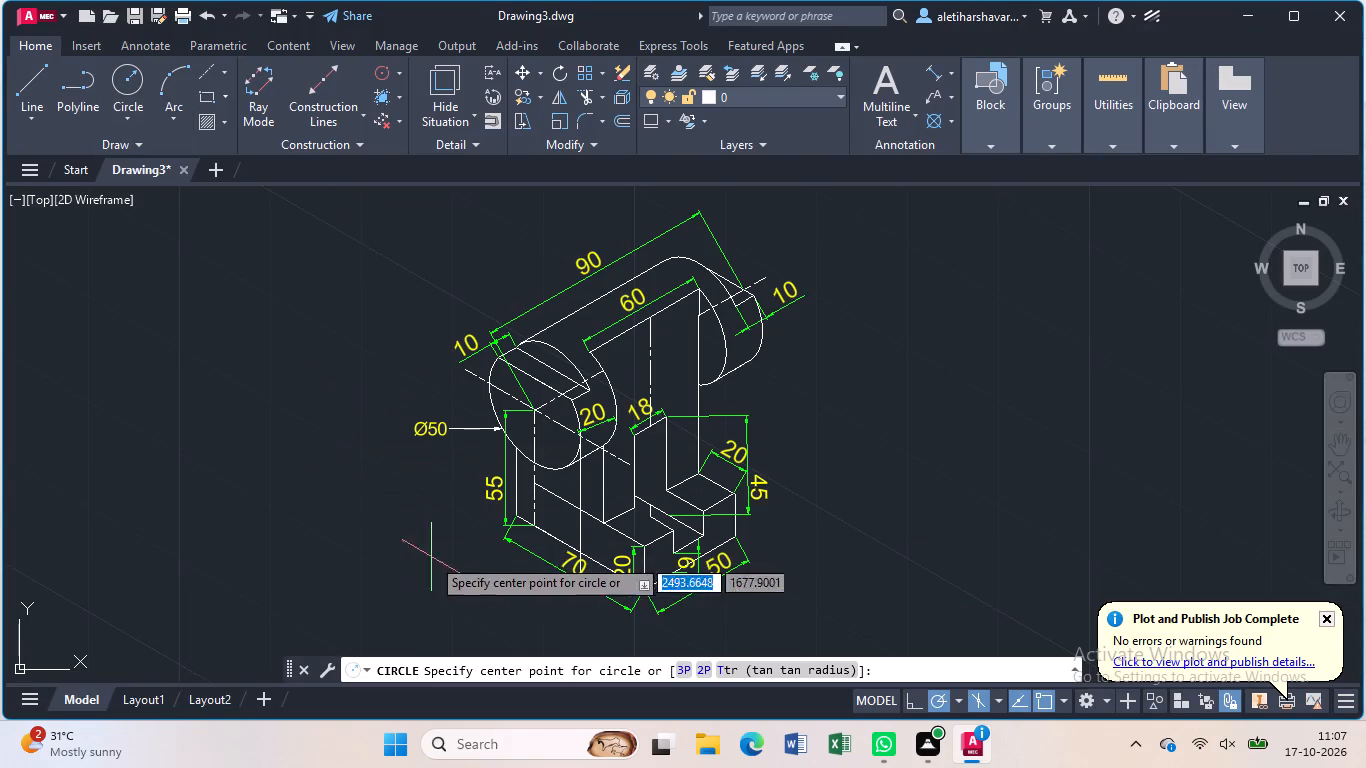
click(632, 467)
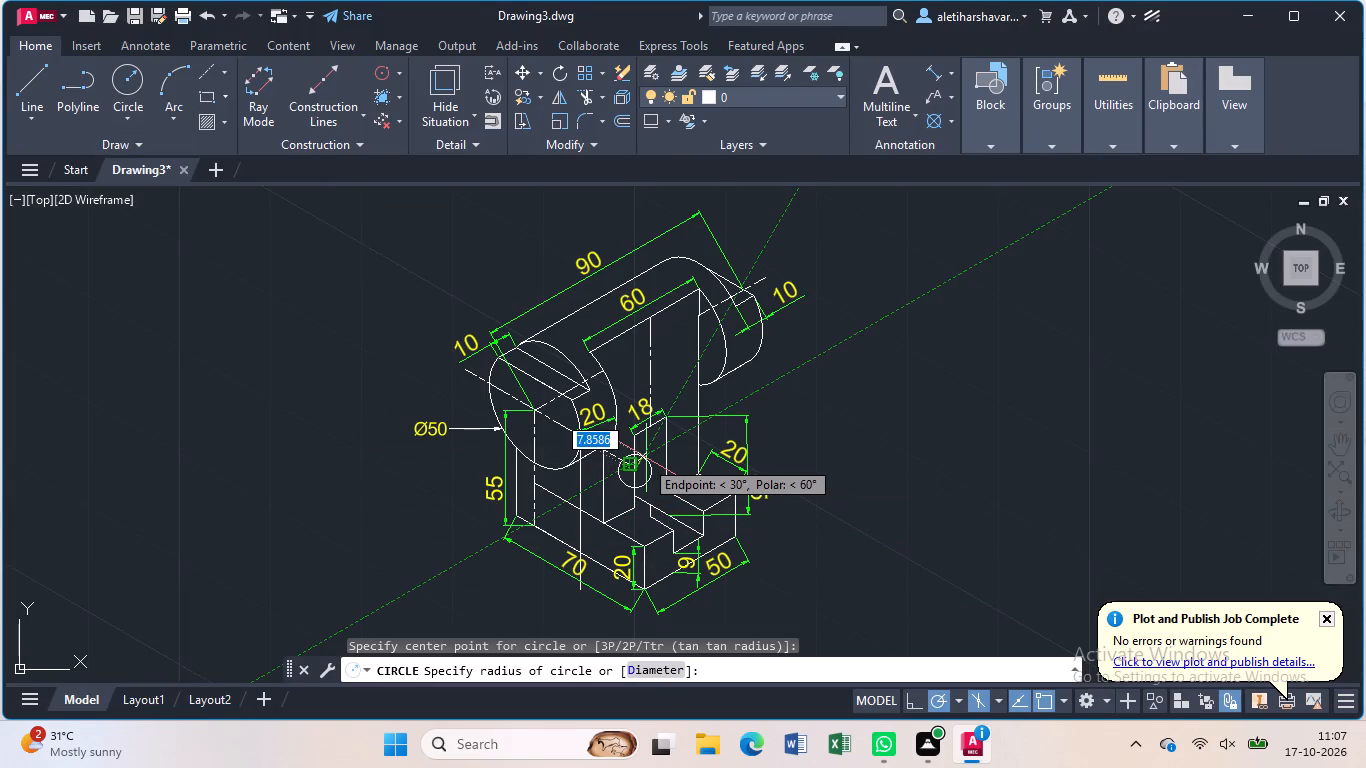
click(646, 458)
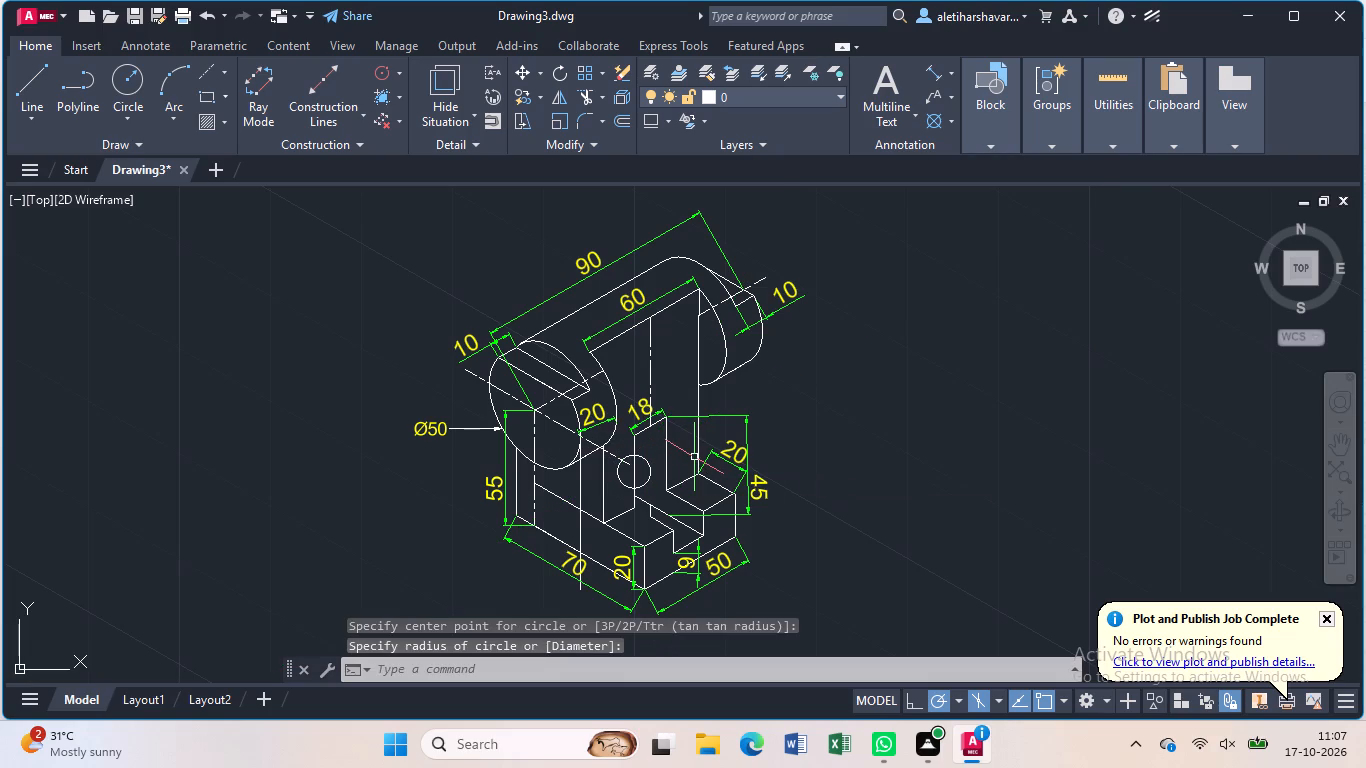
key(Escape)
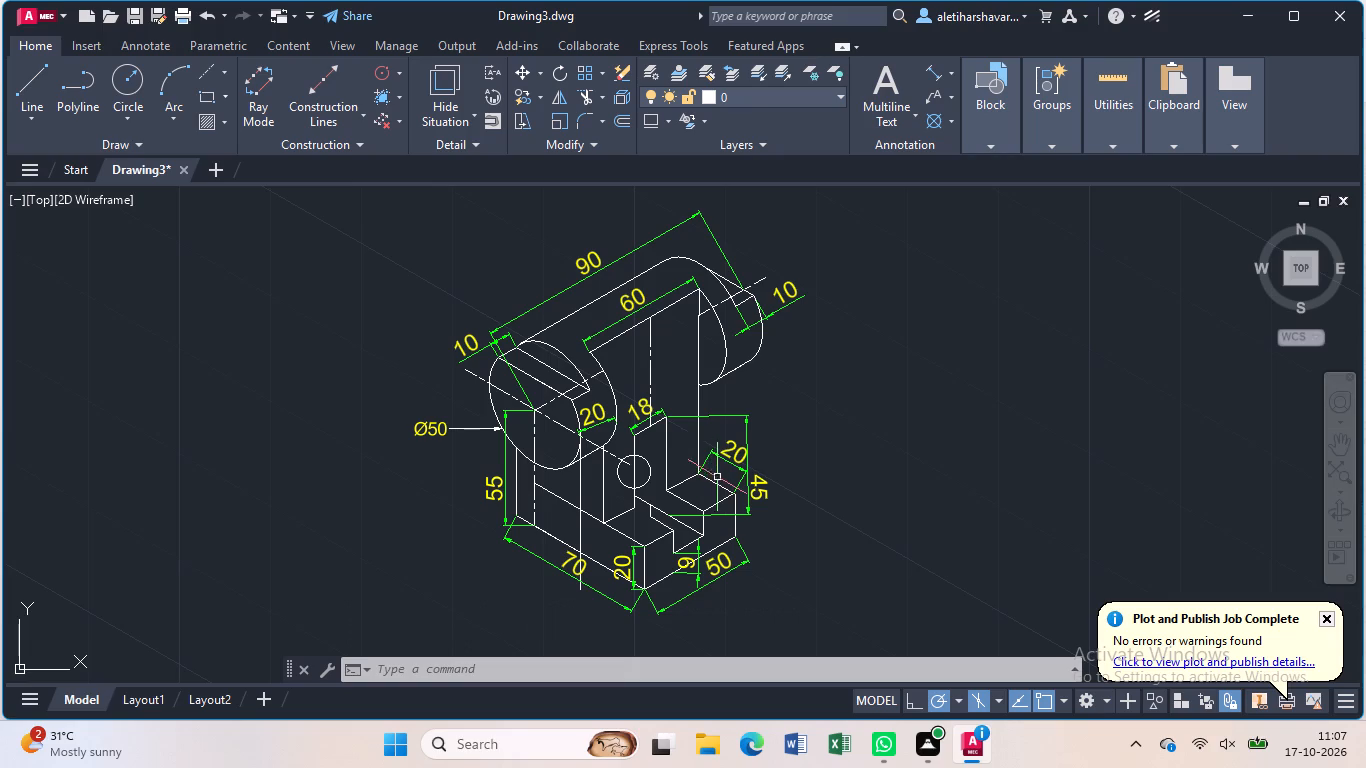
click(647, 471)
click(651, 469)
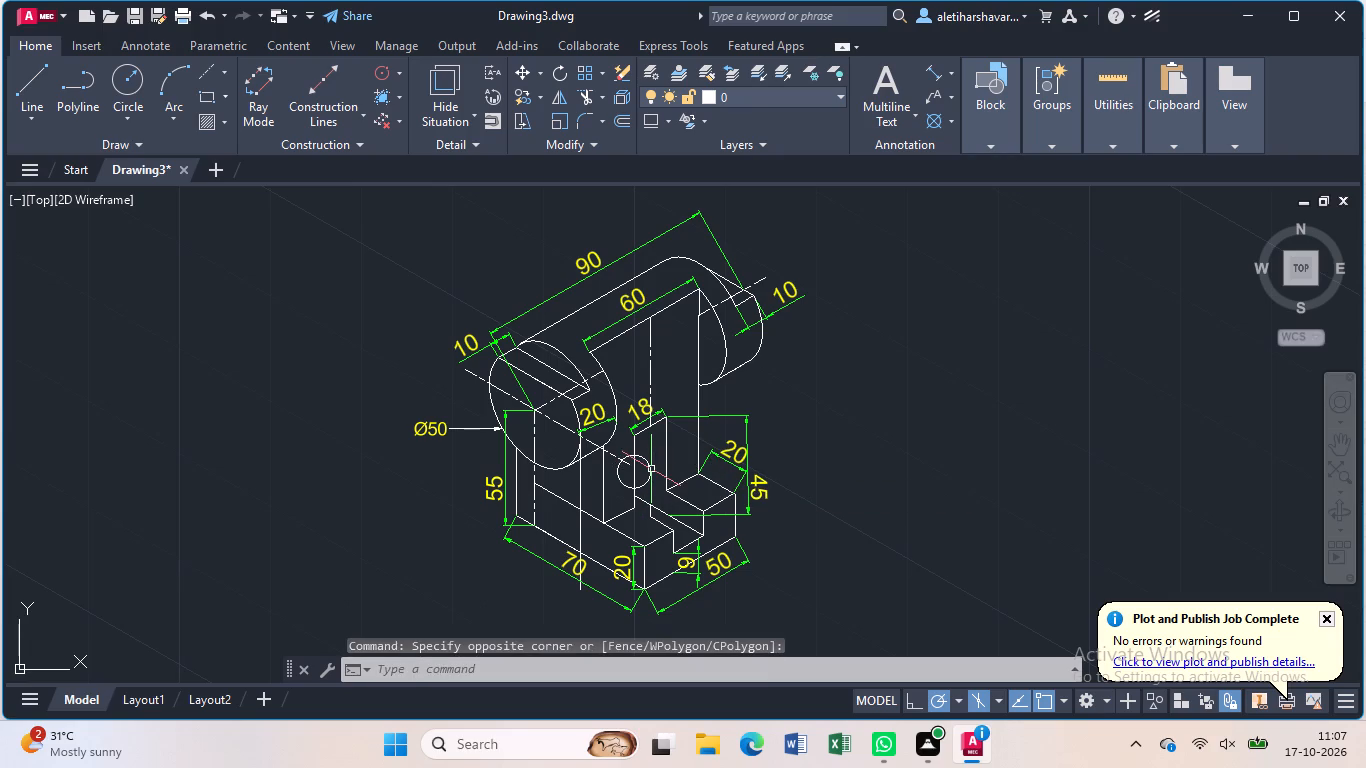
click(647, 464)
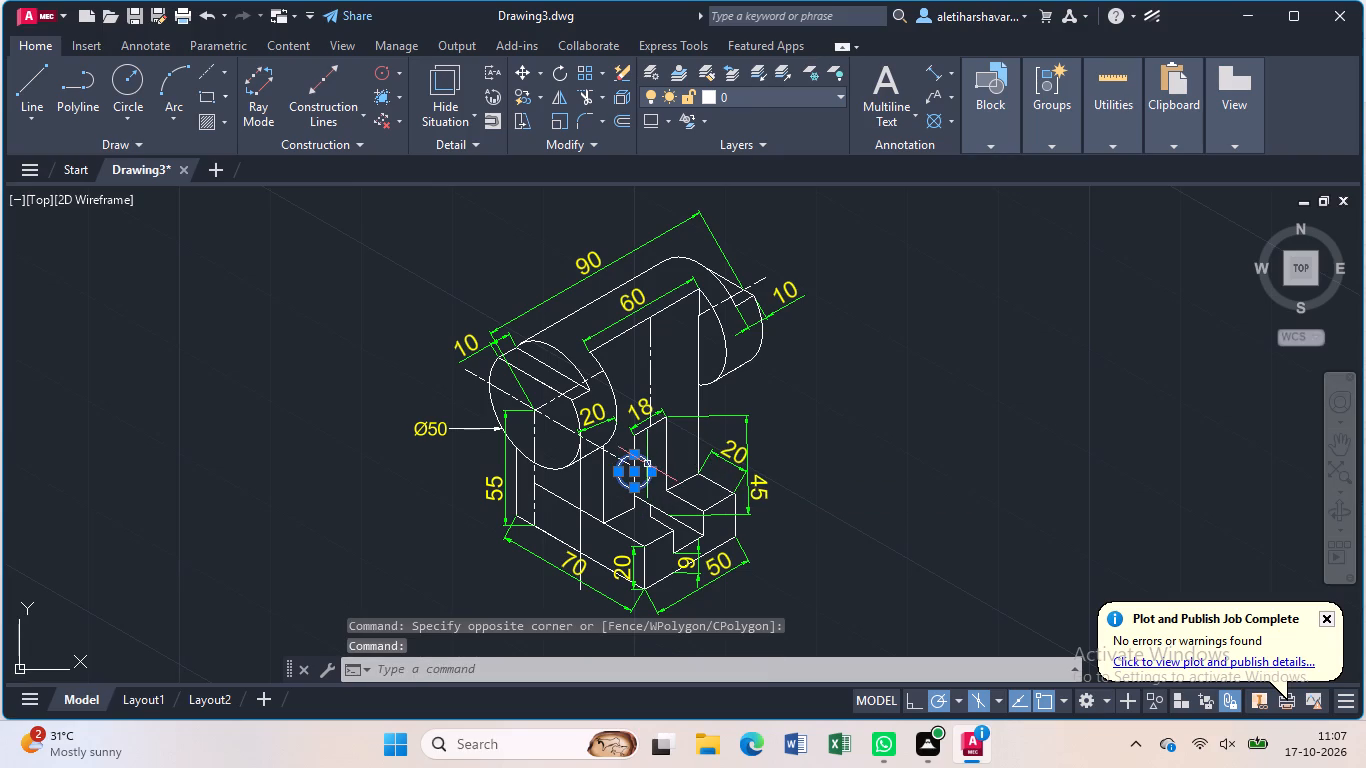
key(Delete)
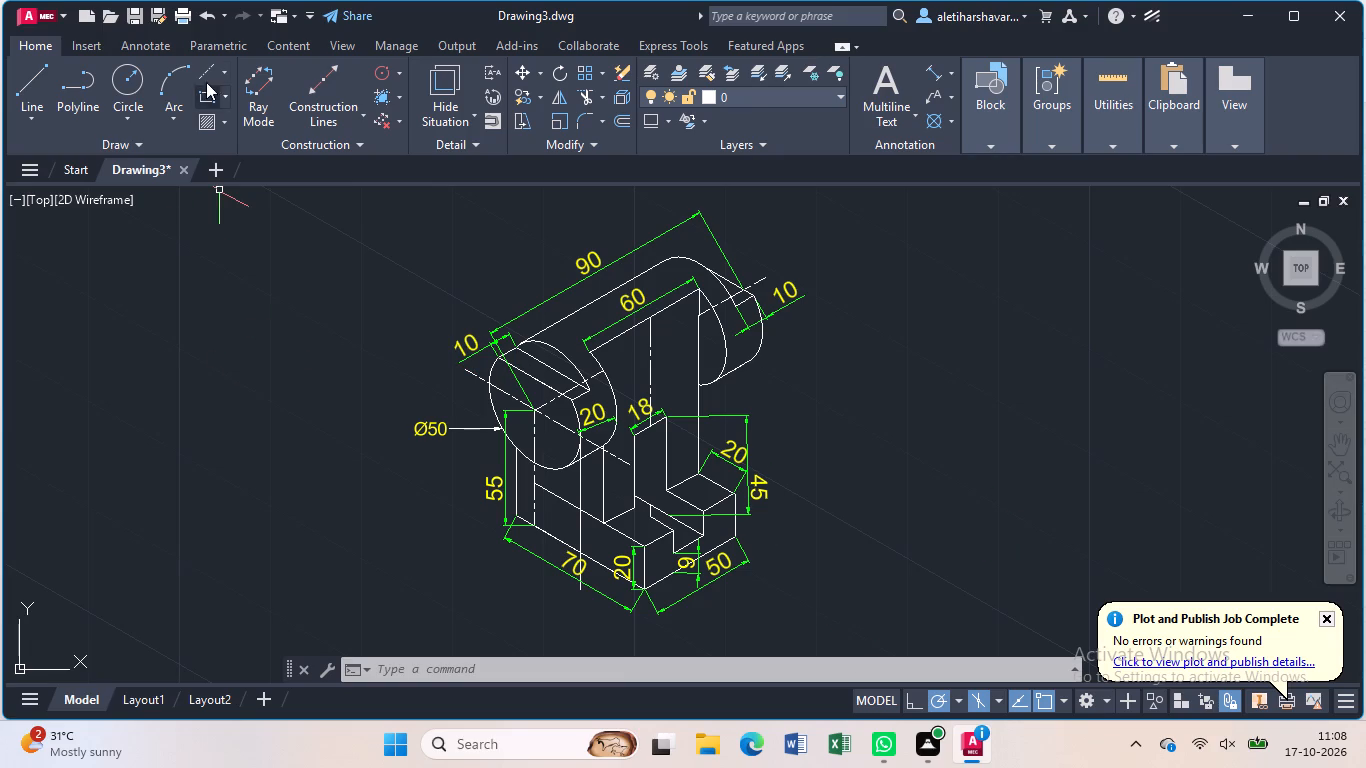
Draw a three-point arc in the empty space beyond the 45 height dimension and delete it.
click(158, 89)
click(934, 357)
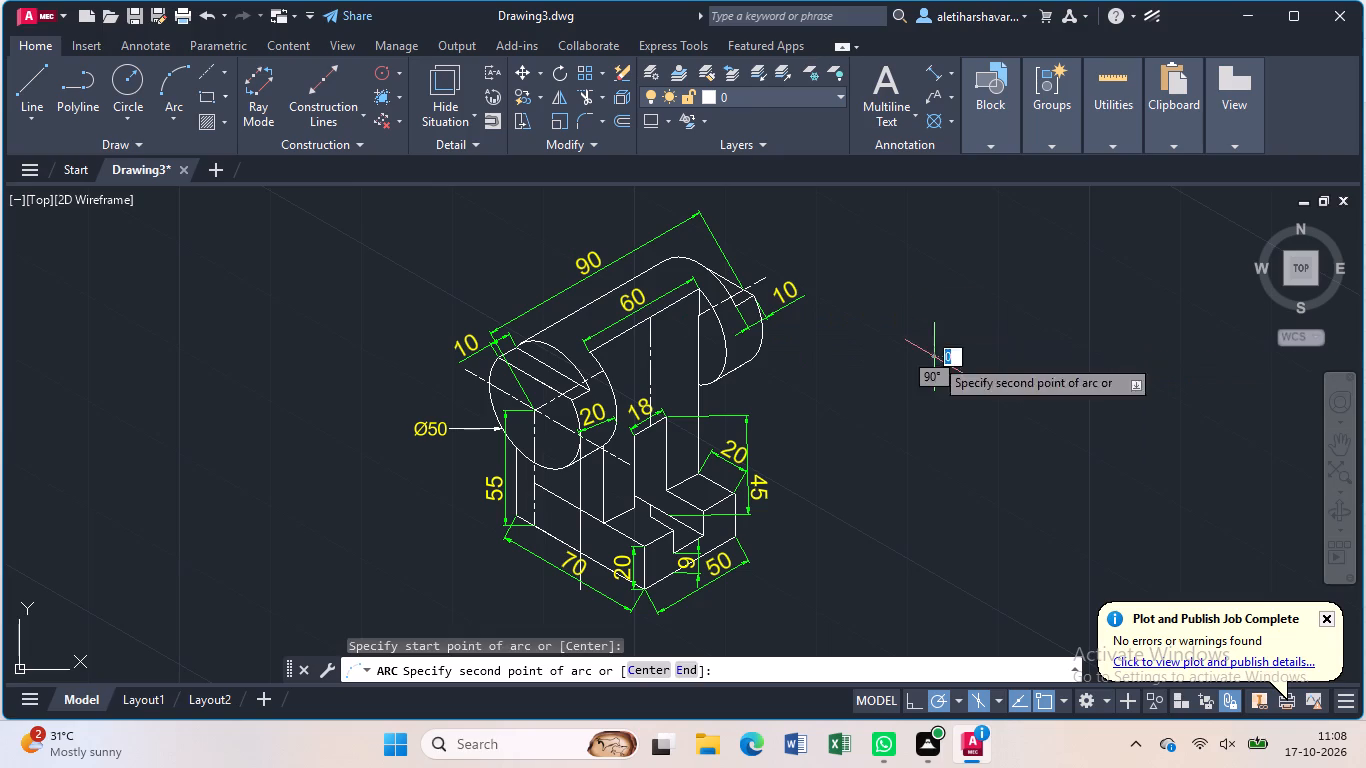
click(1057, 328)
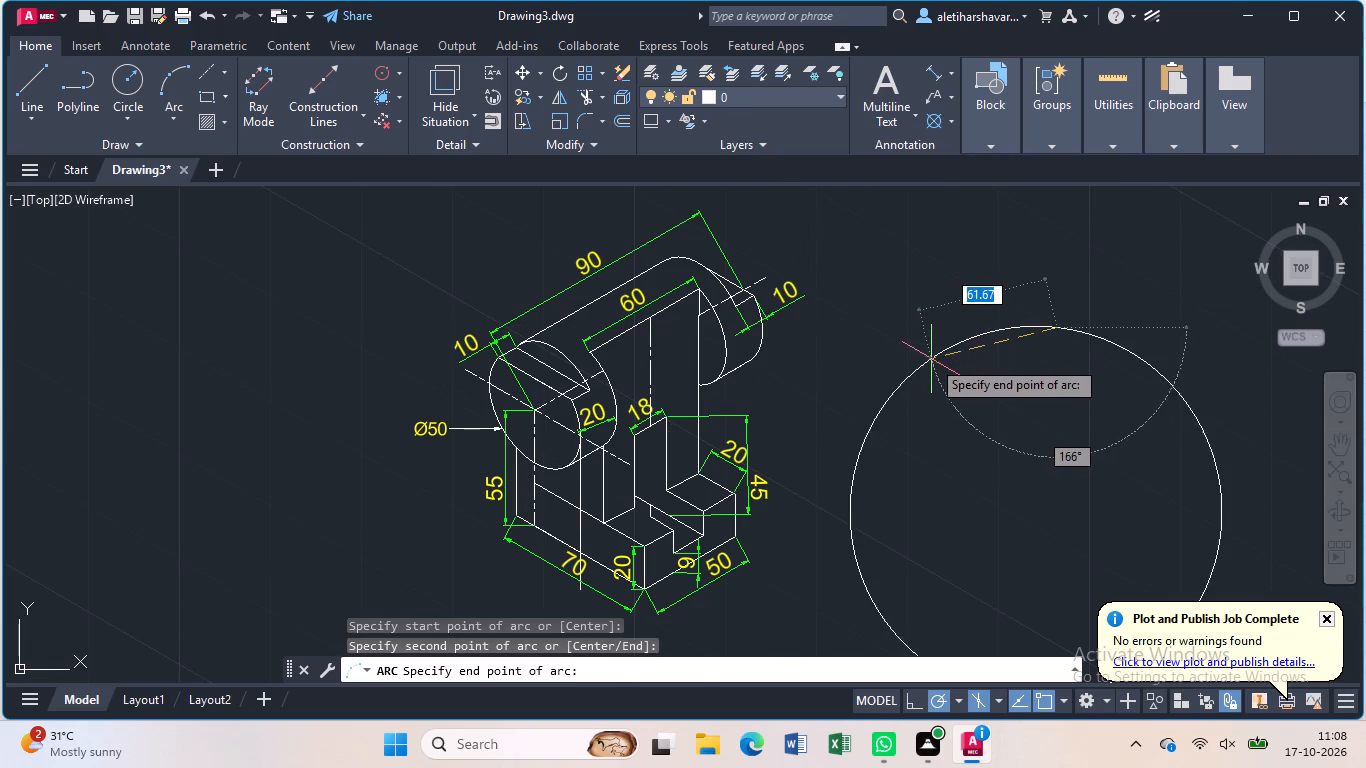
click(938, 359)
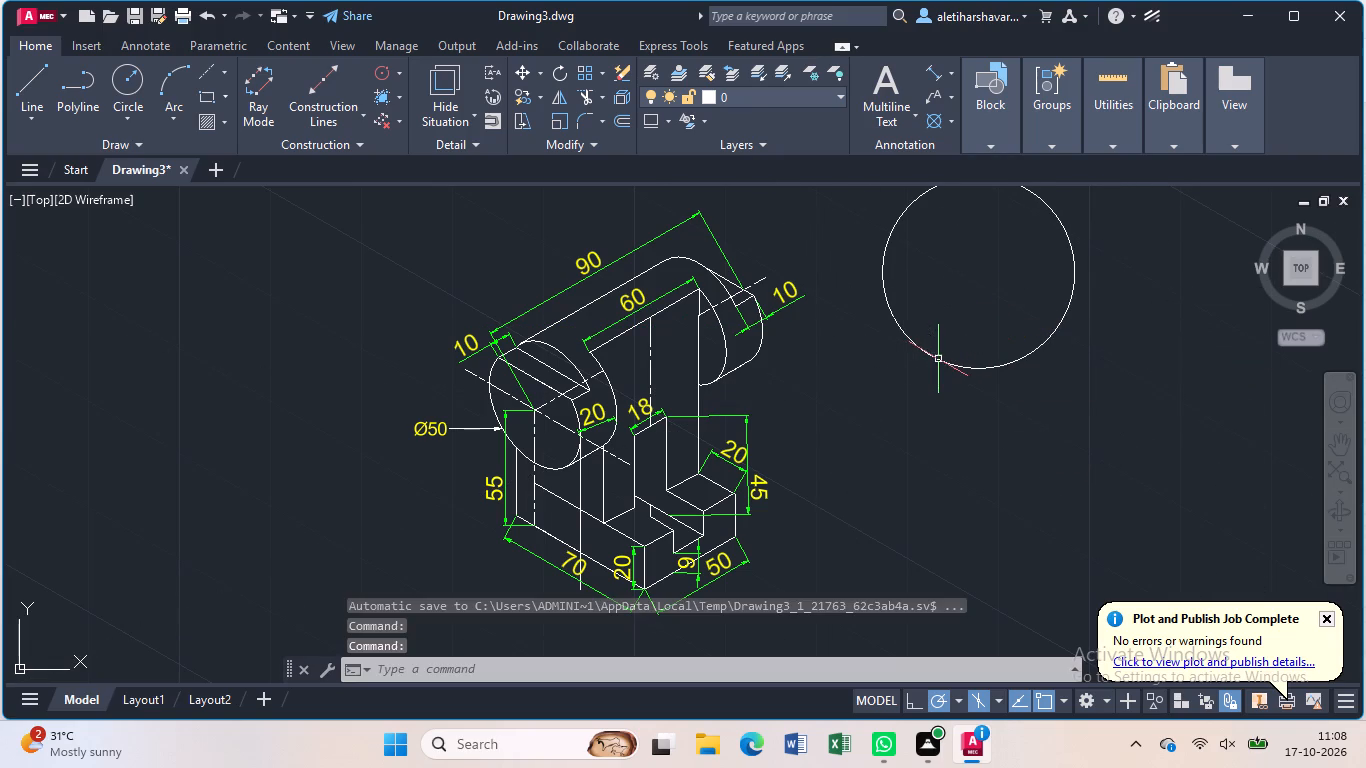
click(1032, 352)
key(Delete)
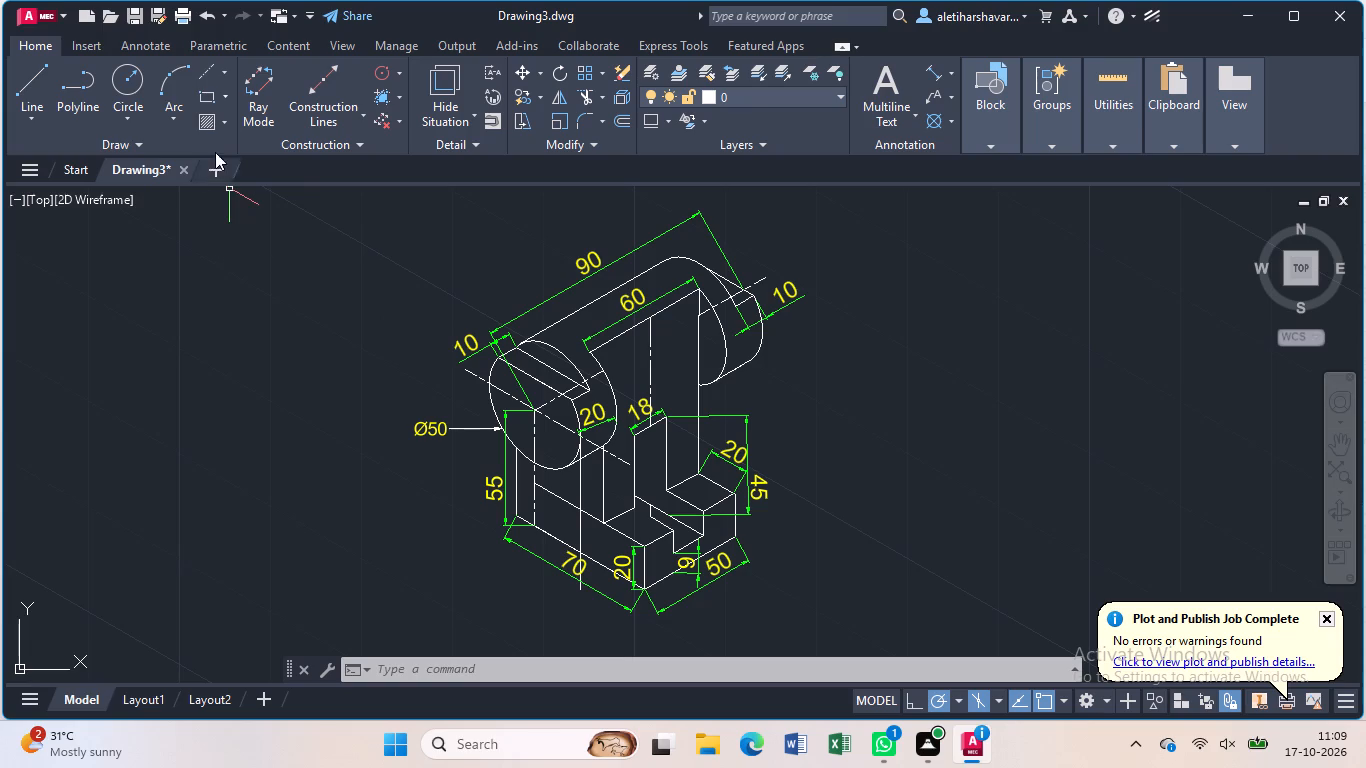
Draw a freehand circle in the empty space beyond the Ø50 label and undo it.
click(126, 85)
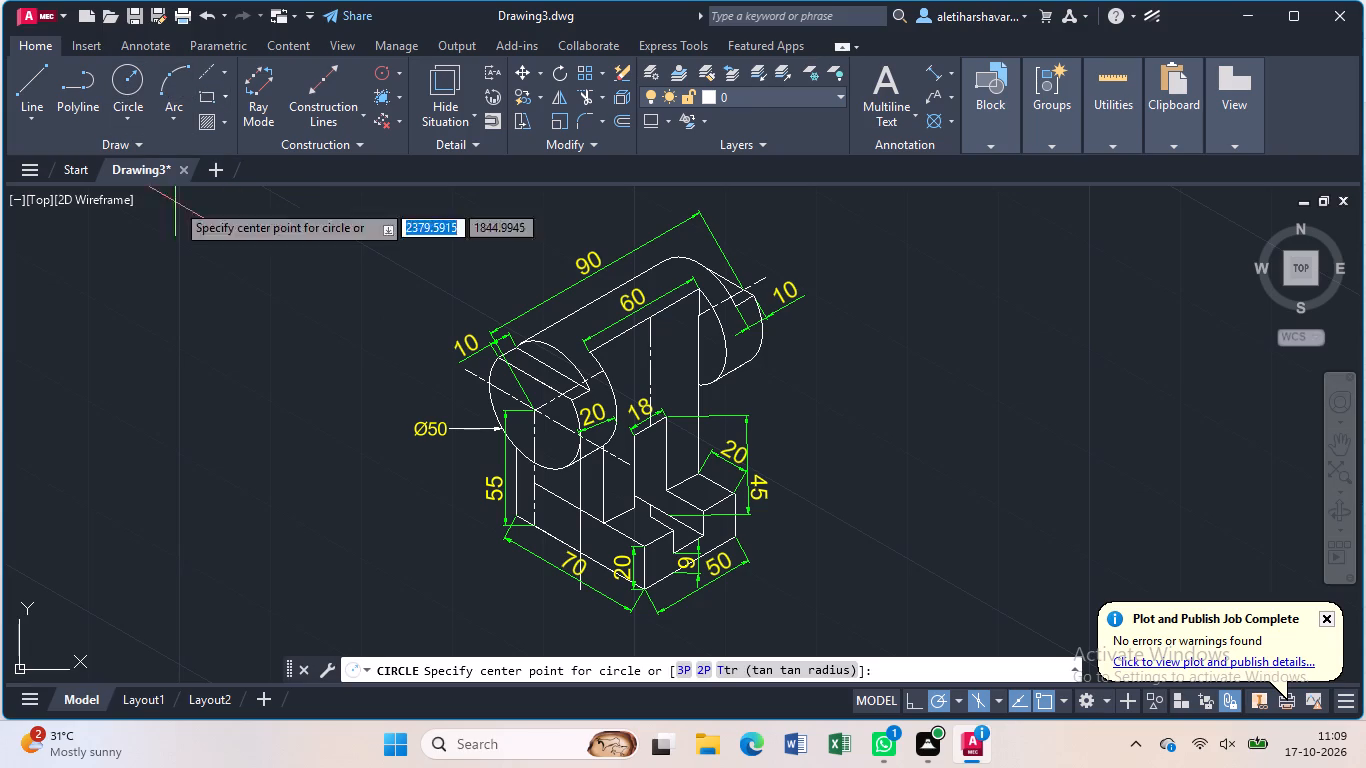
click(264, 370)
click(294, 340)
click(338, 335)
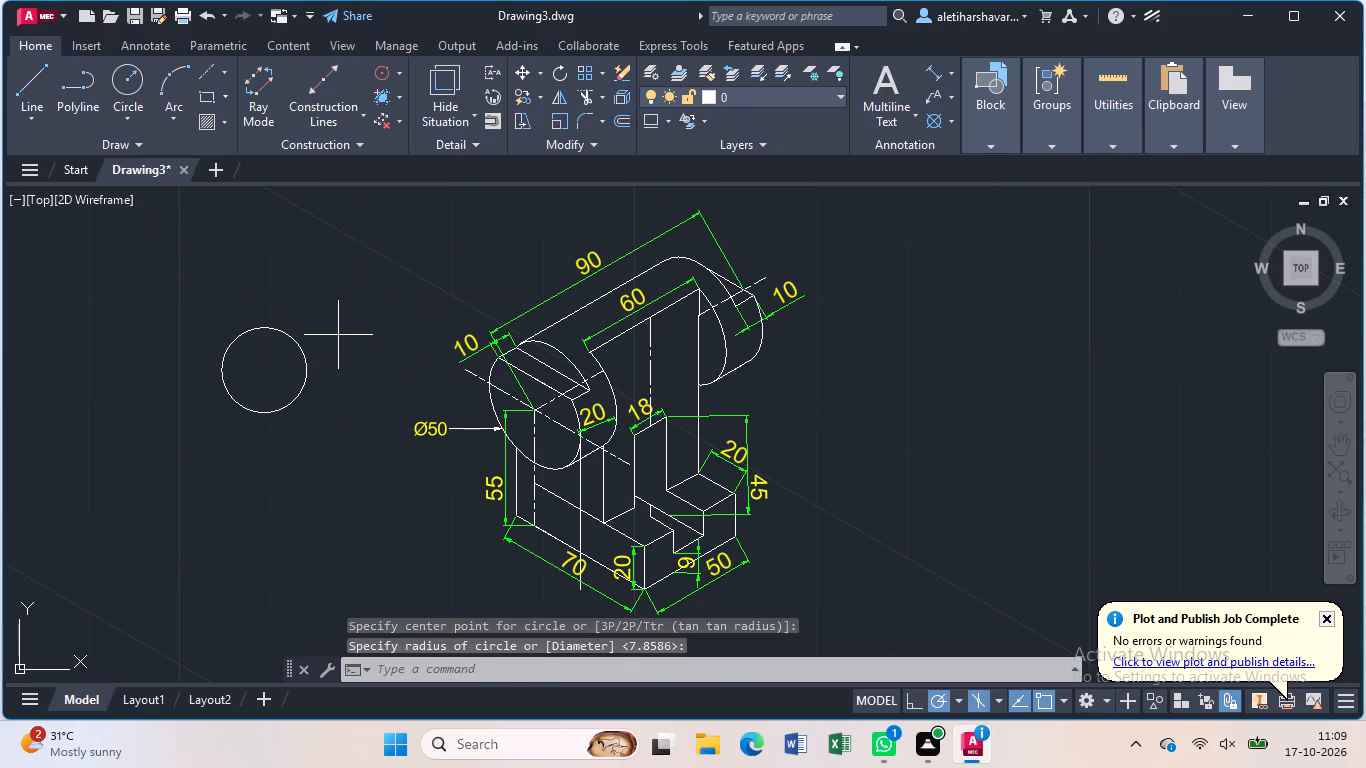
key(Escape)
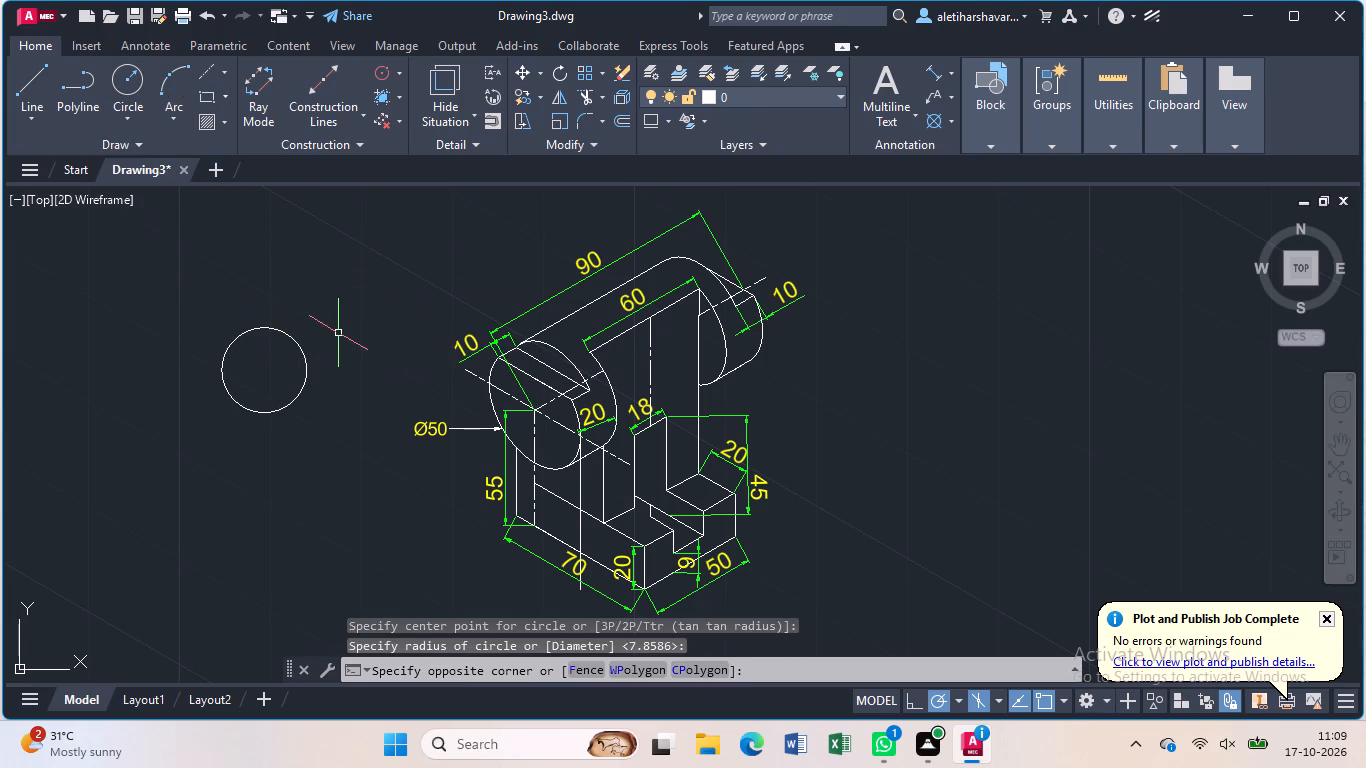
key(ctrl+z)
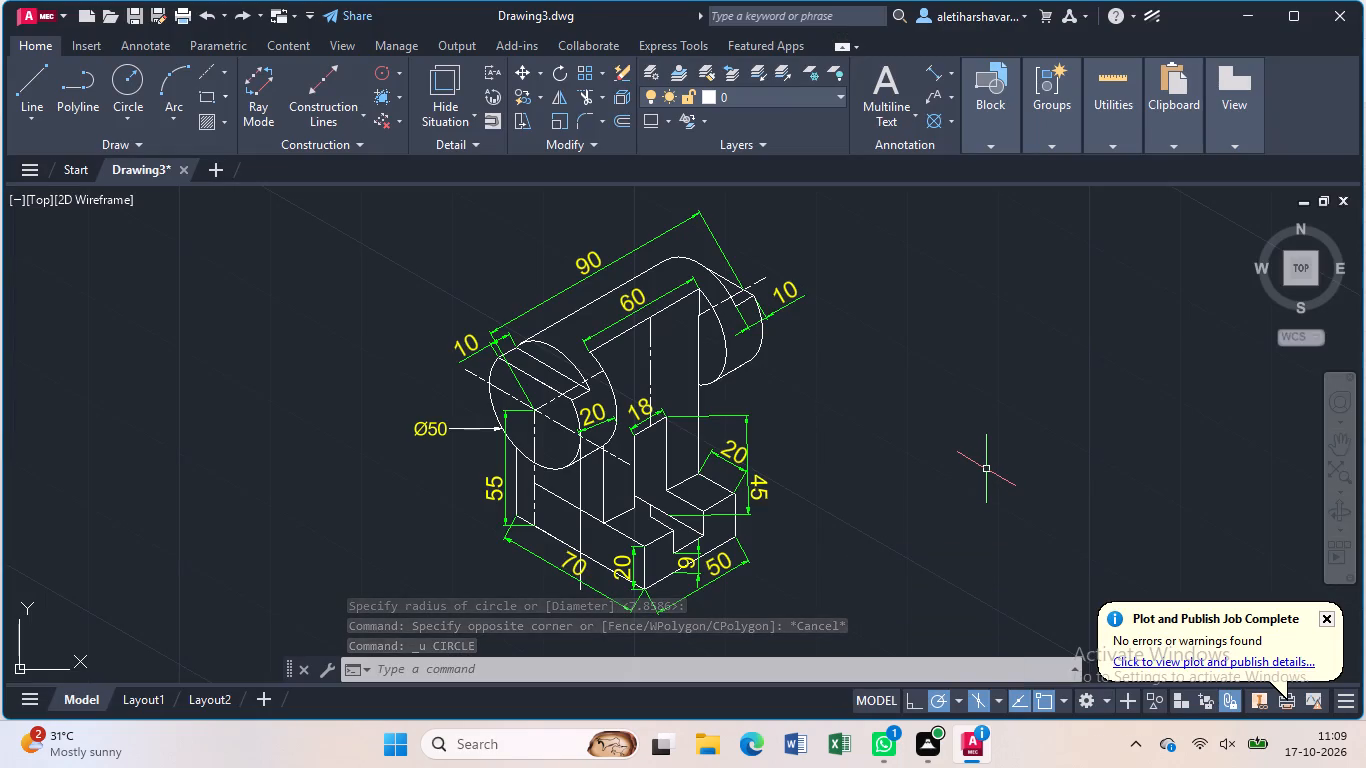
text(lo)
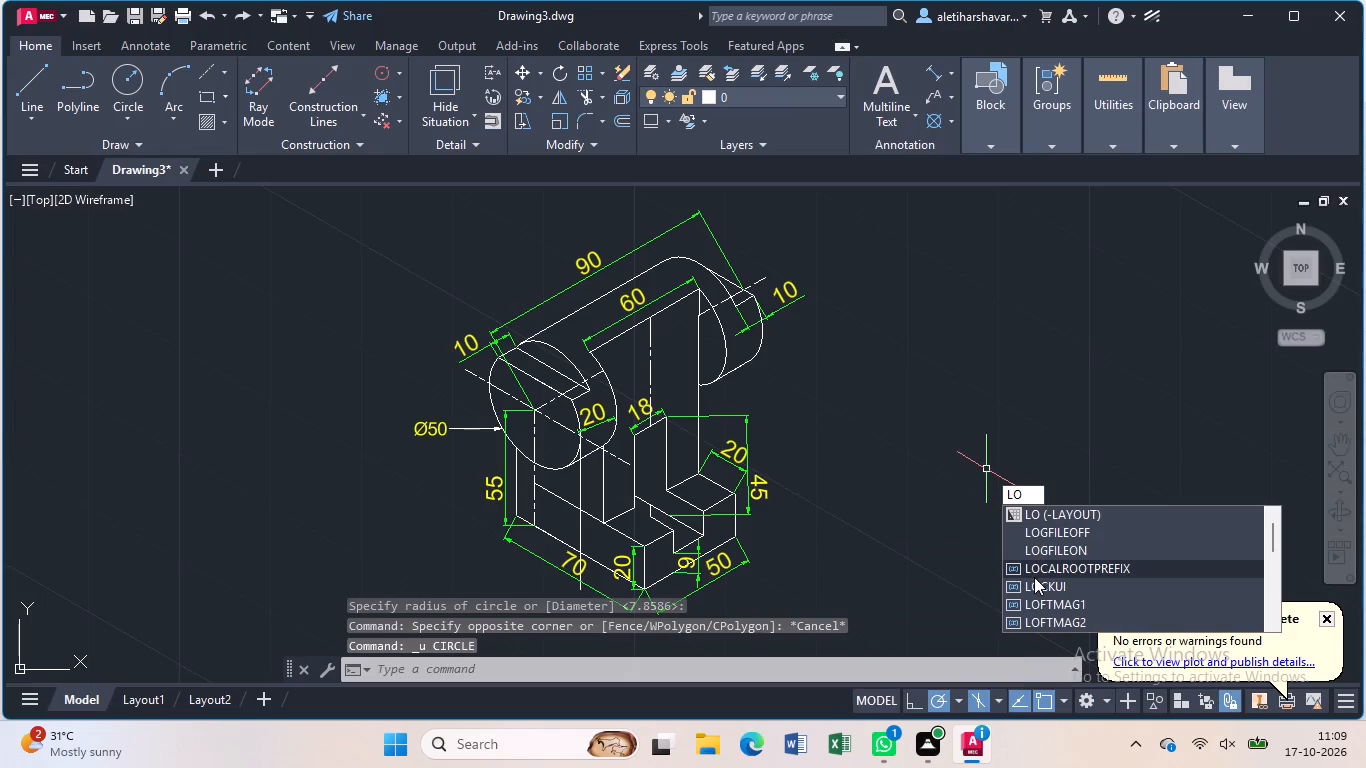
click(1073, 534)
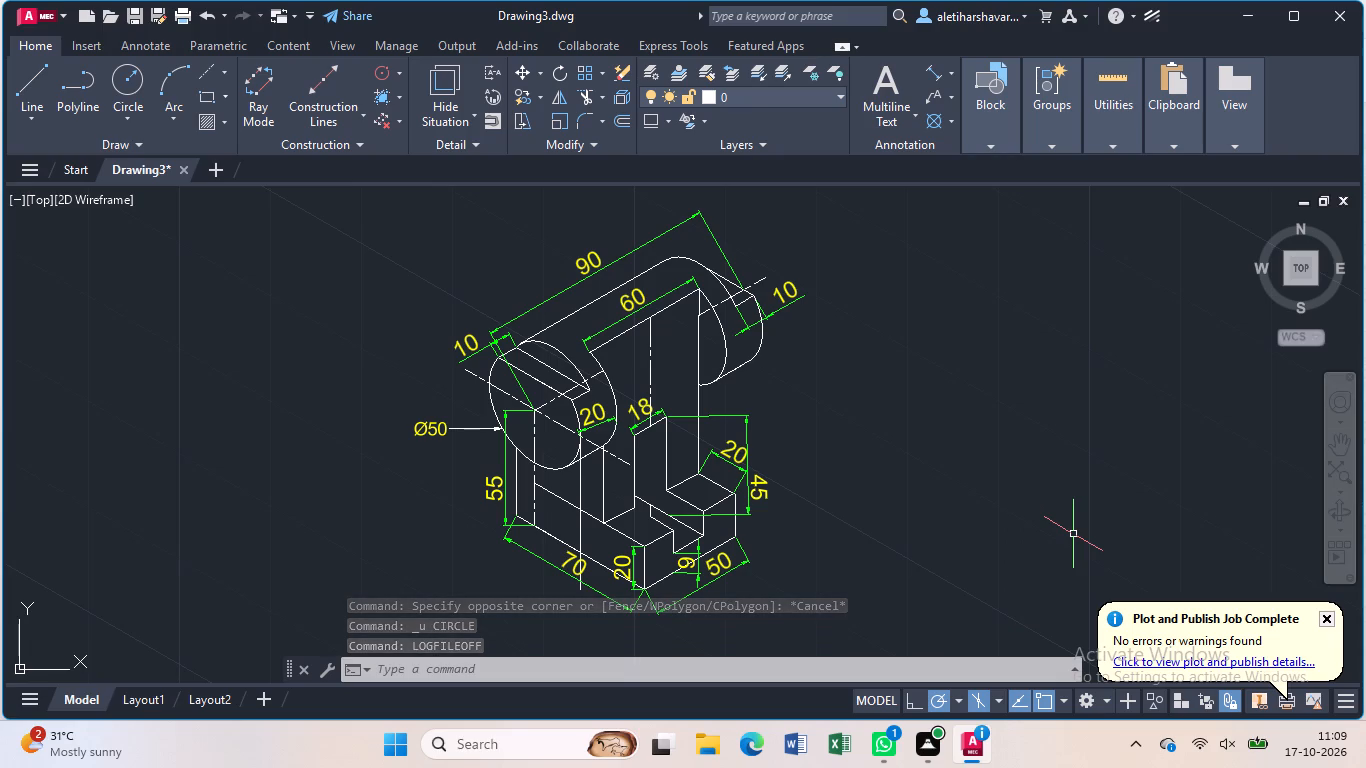
Save the drawing in the Documents folder under the file name bearing support.
key(ctrl+s)
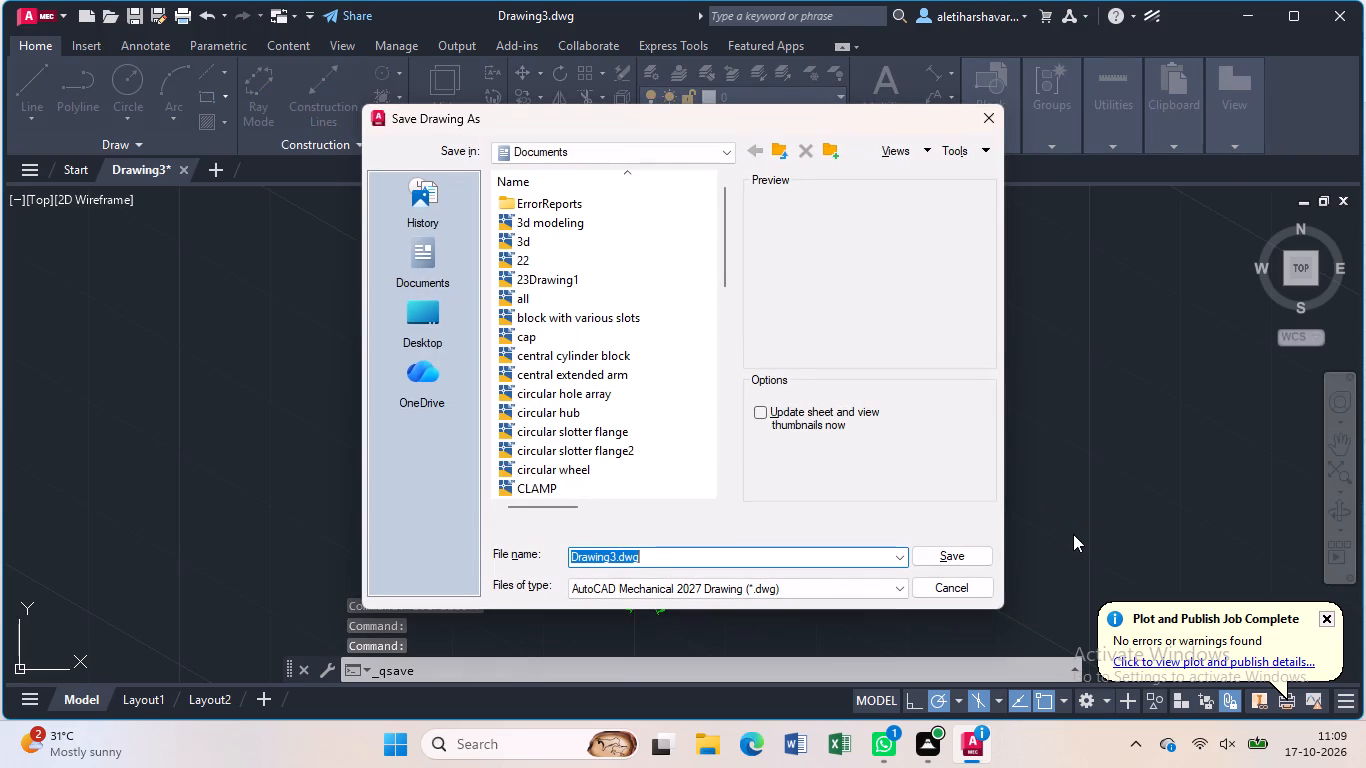
key(BackSpace)
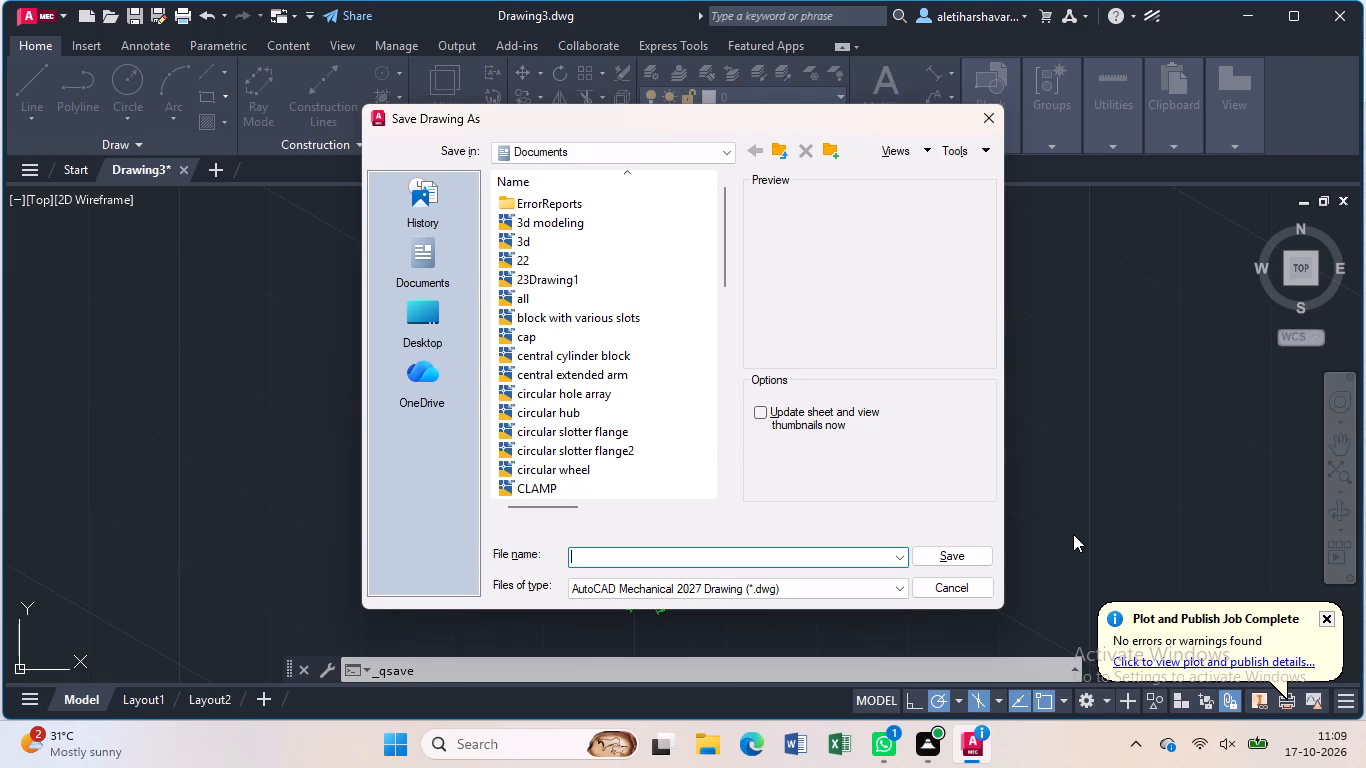
text(bearing)
key(space)
key(s)
key(u)
text(ppo)
text(rt)
click(982, 557)
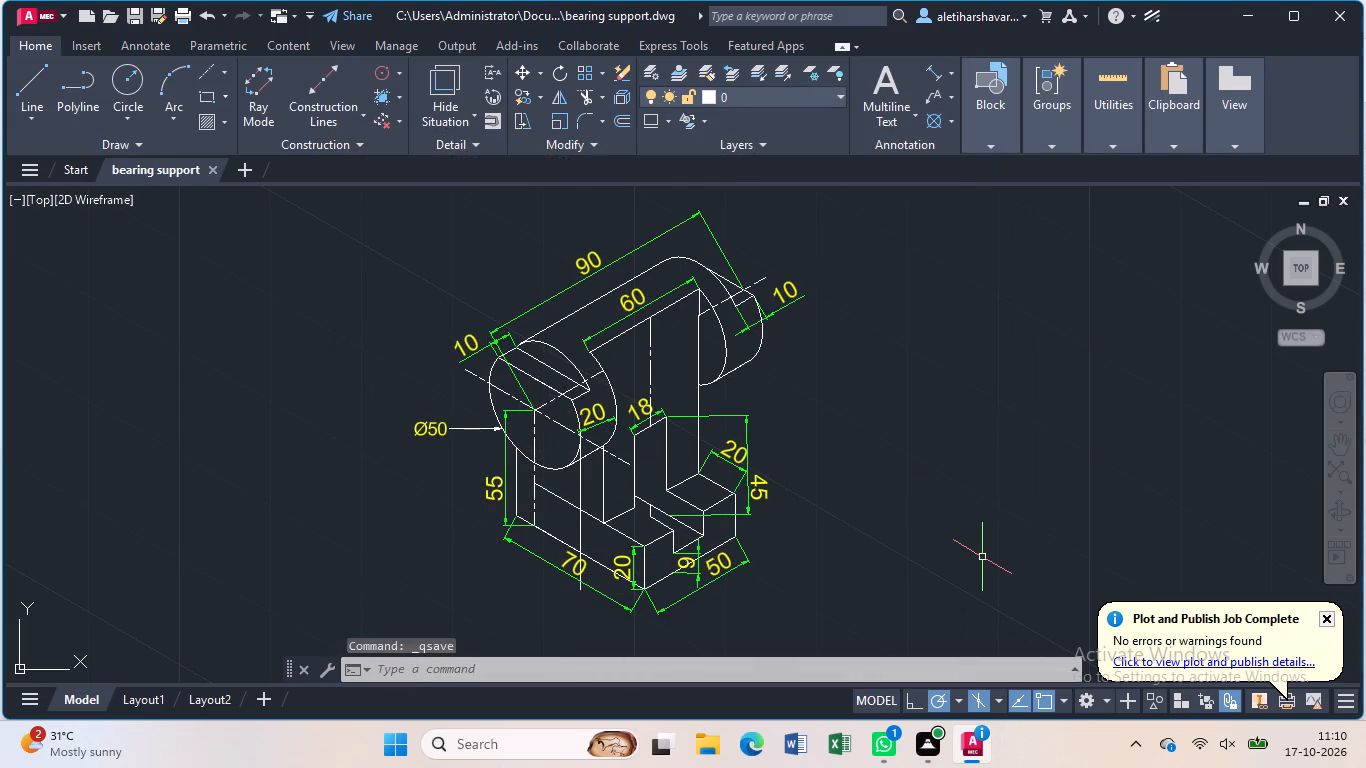
Set up a centred landscape plot with DWG To PDF.pc3 on ISO A4 (297.00 x 210.00 MM) paper.
text(pl)
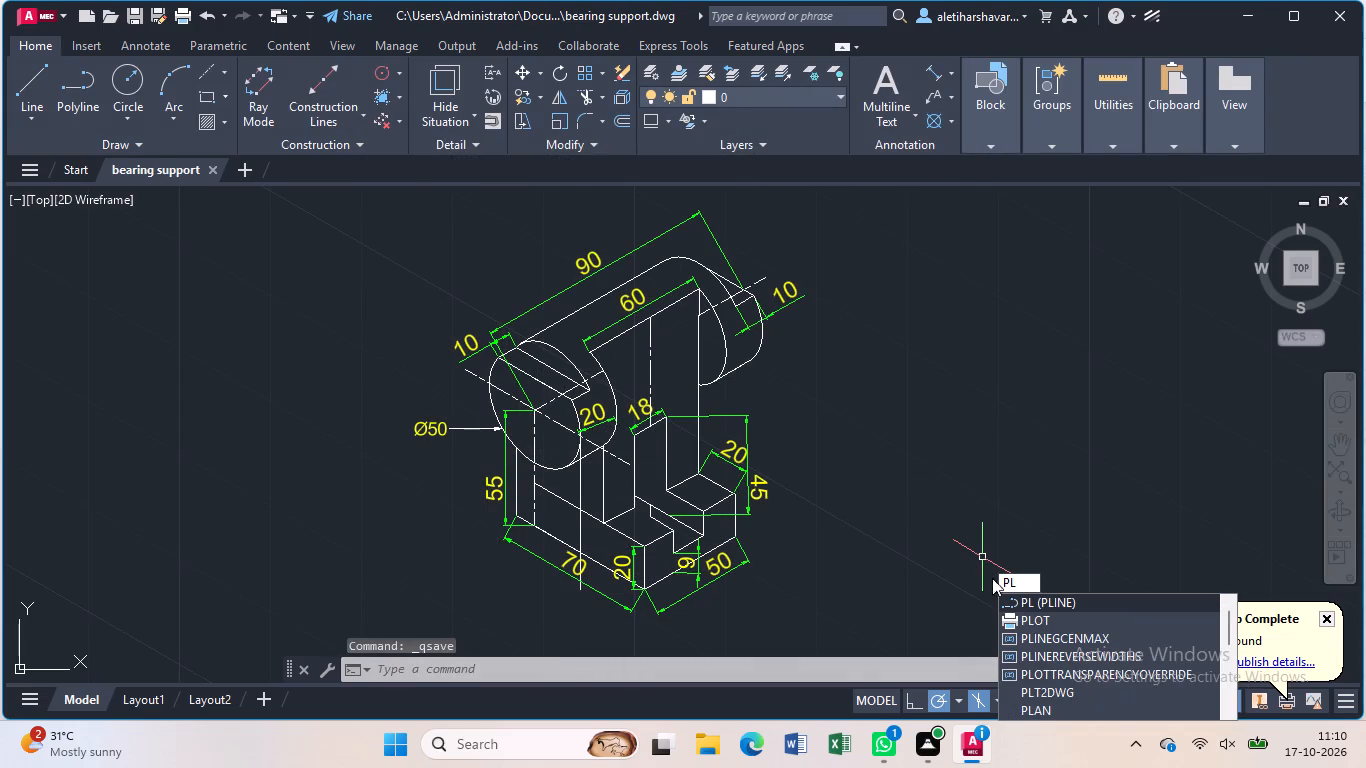
click(1028, 617)
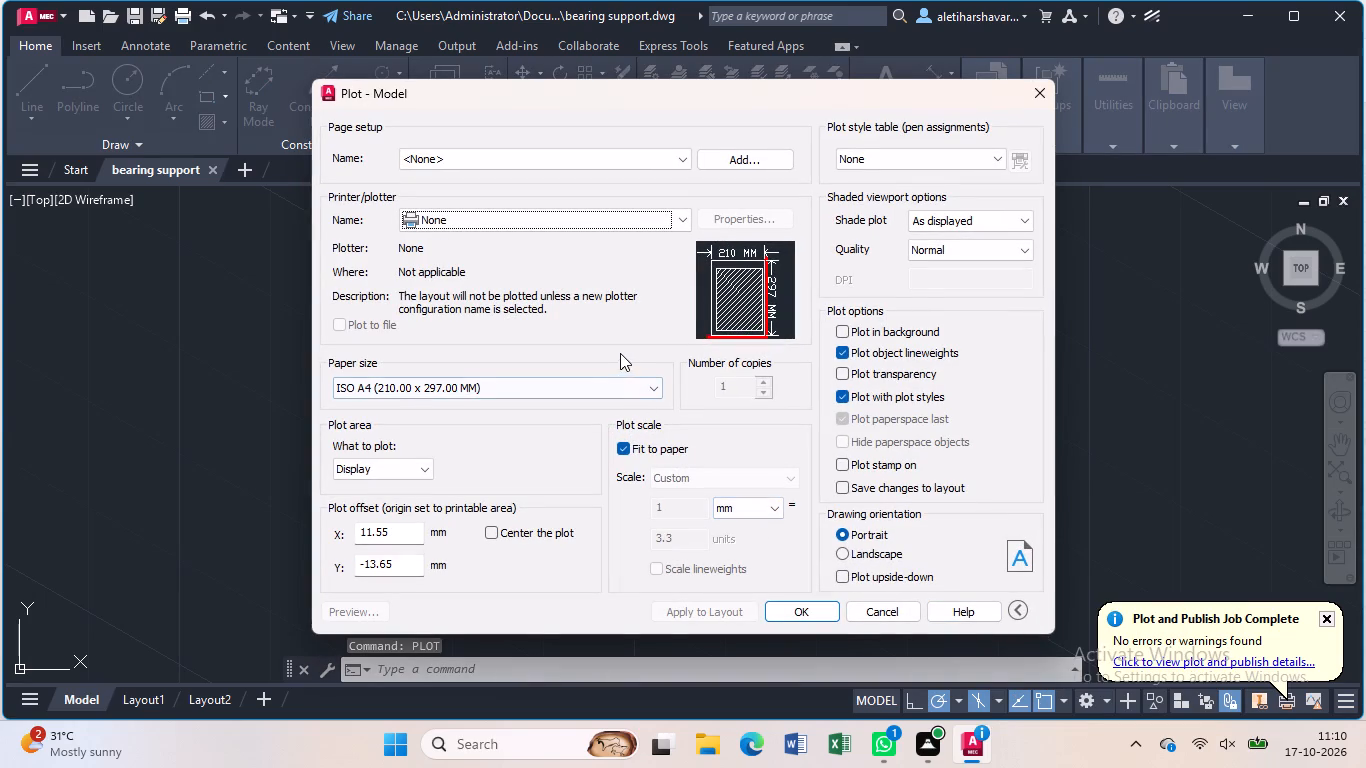
click(681, 221)
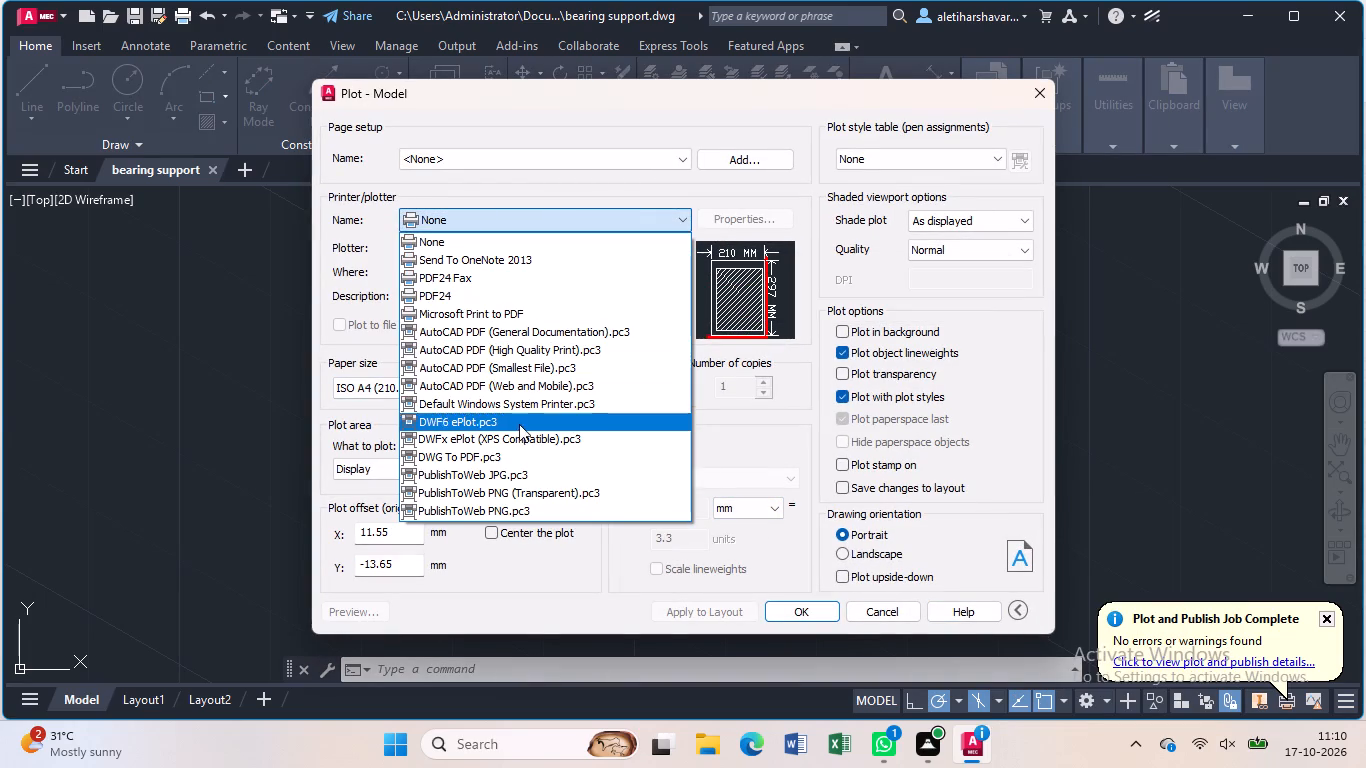
click(501, 452)
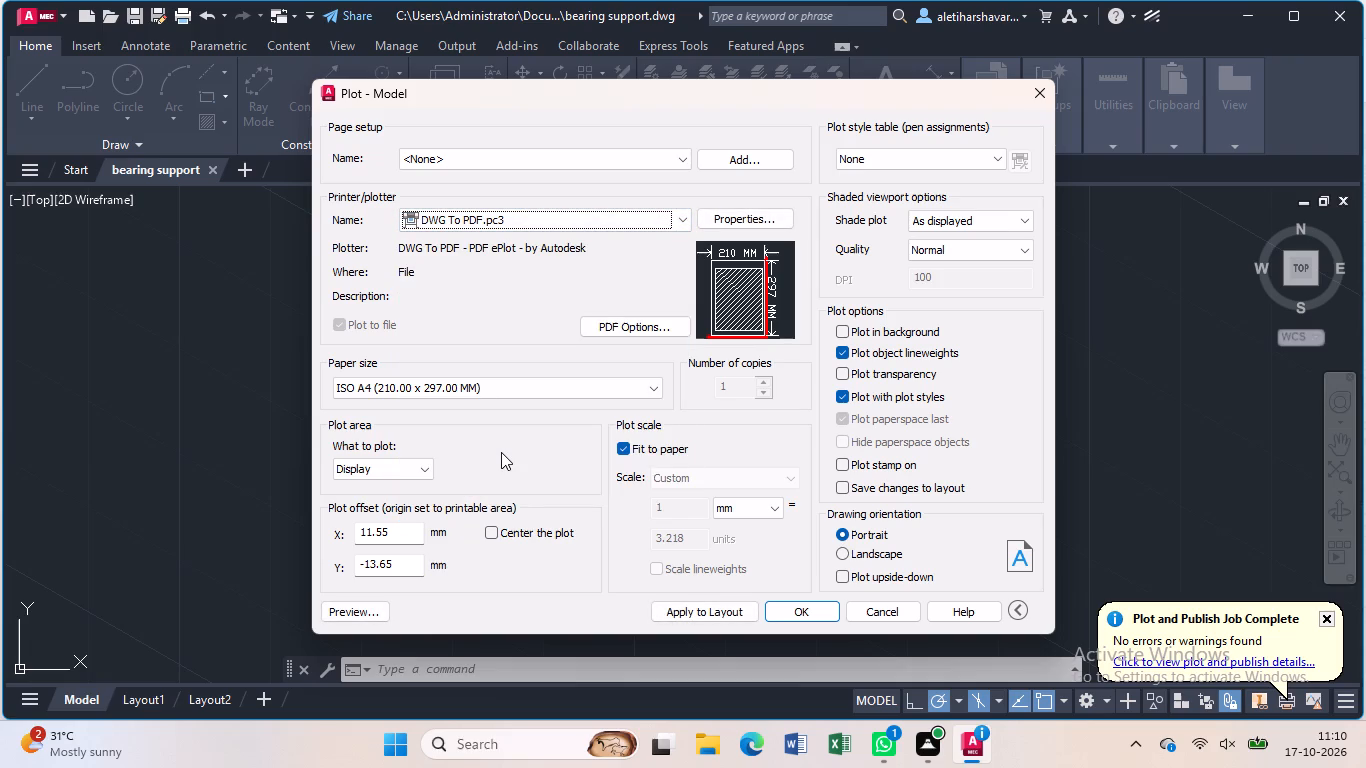
click(845, 552)
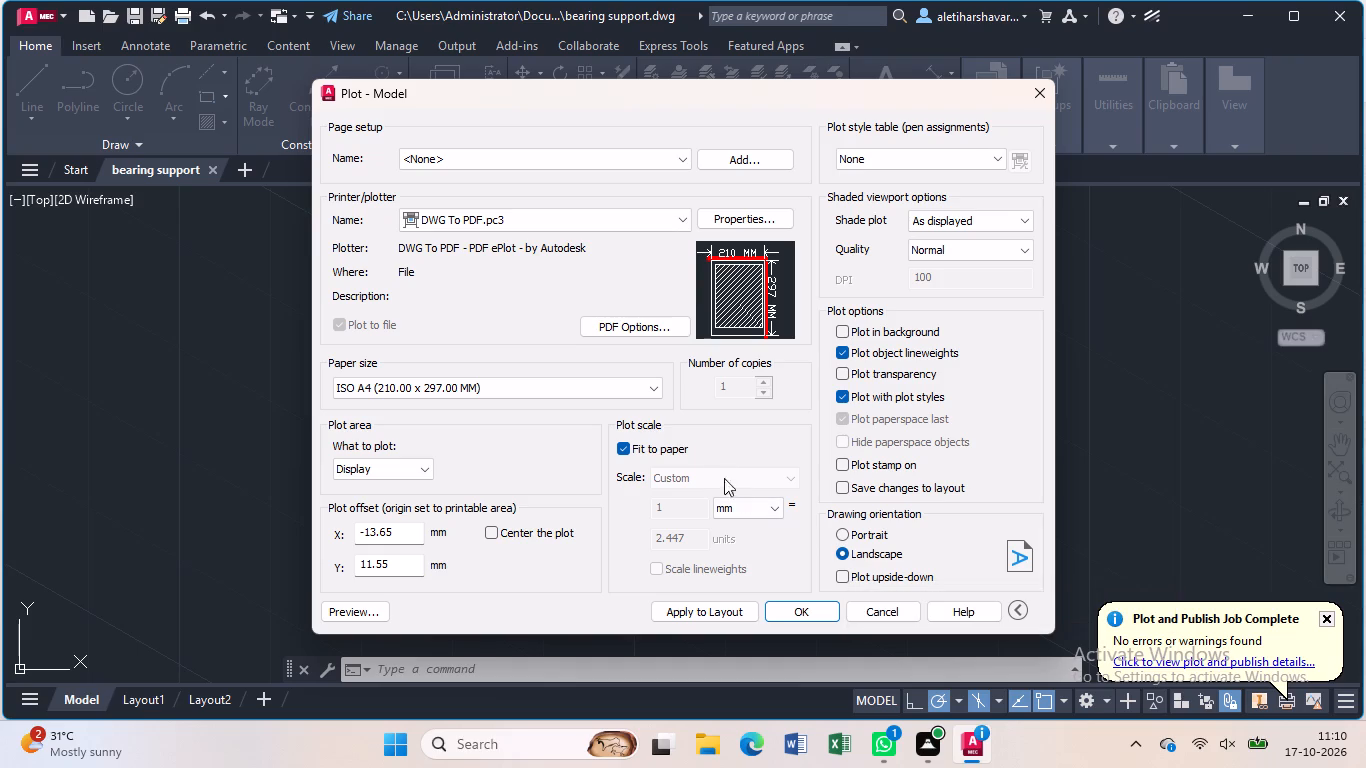
click(649, 391)
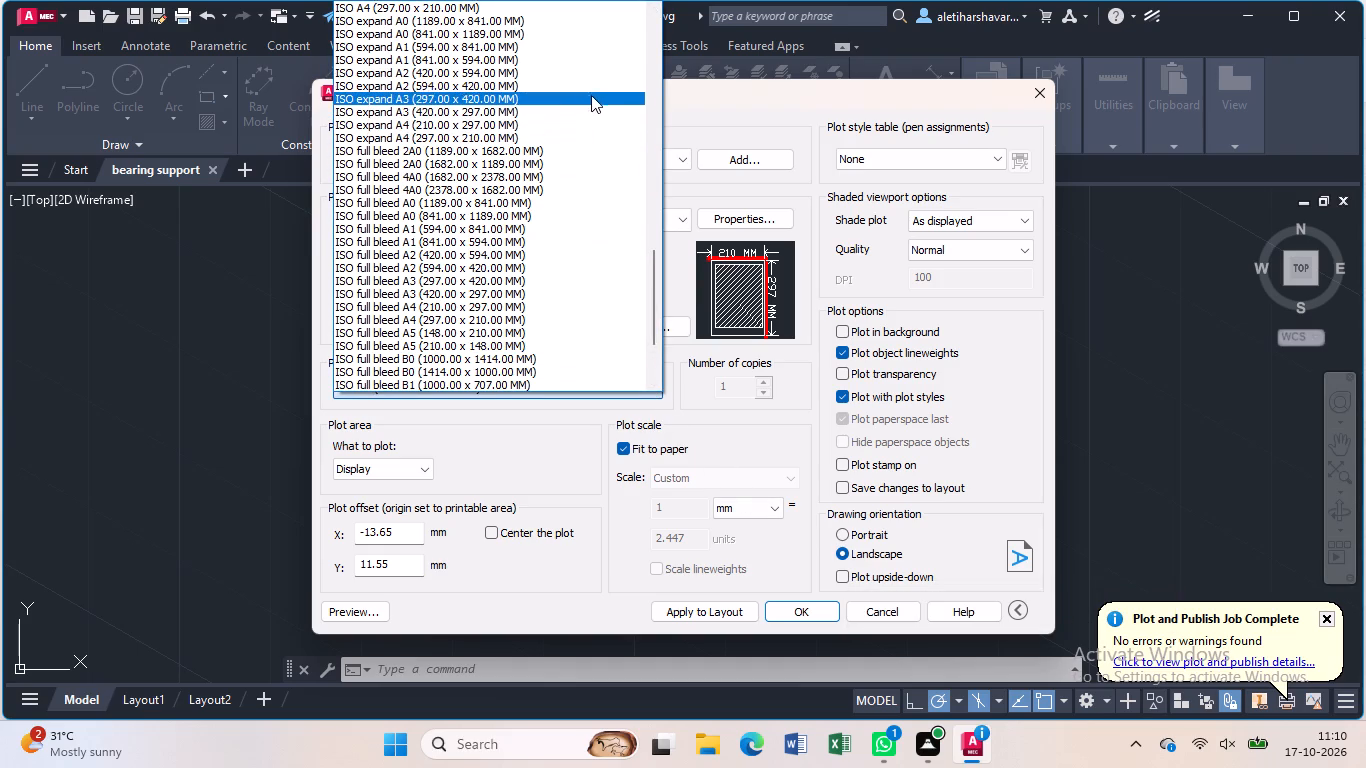
click(573, 8)
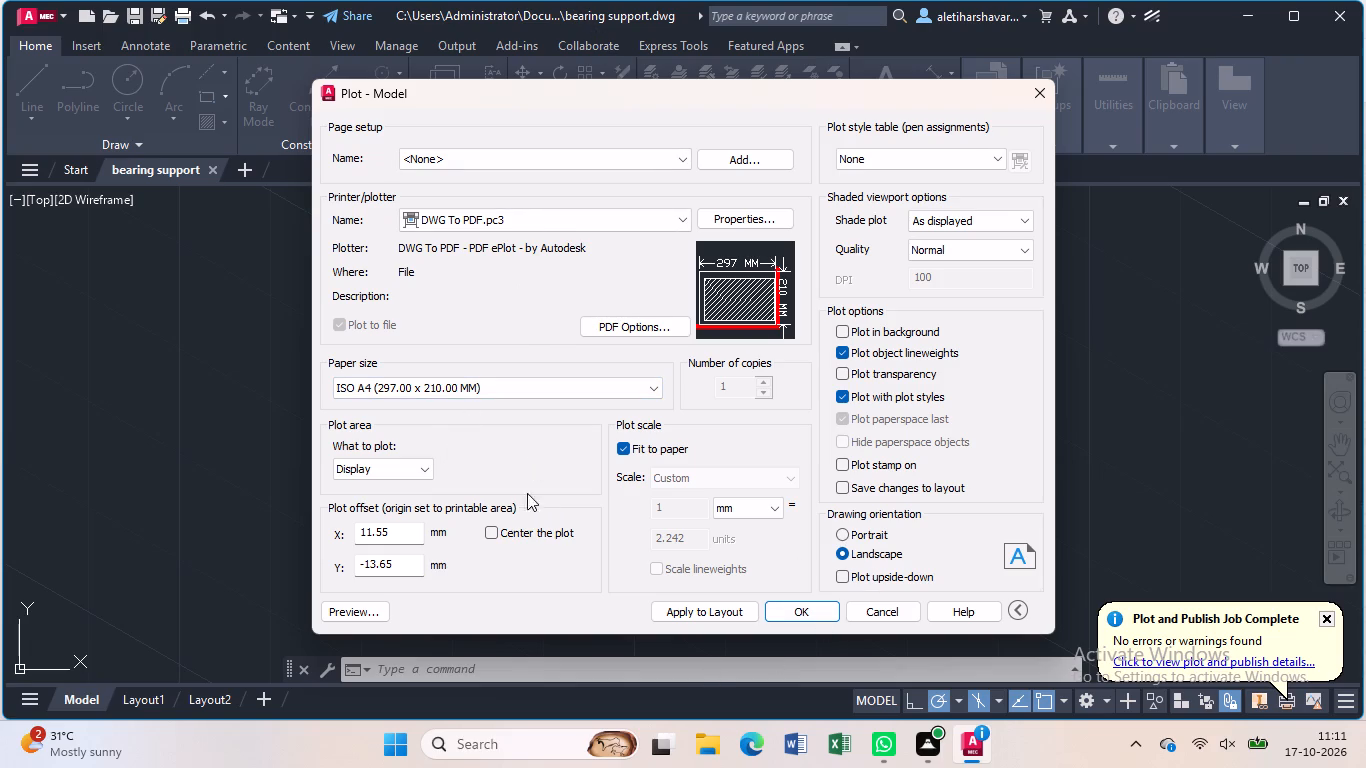
click(494, 531)
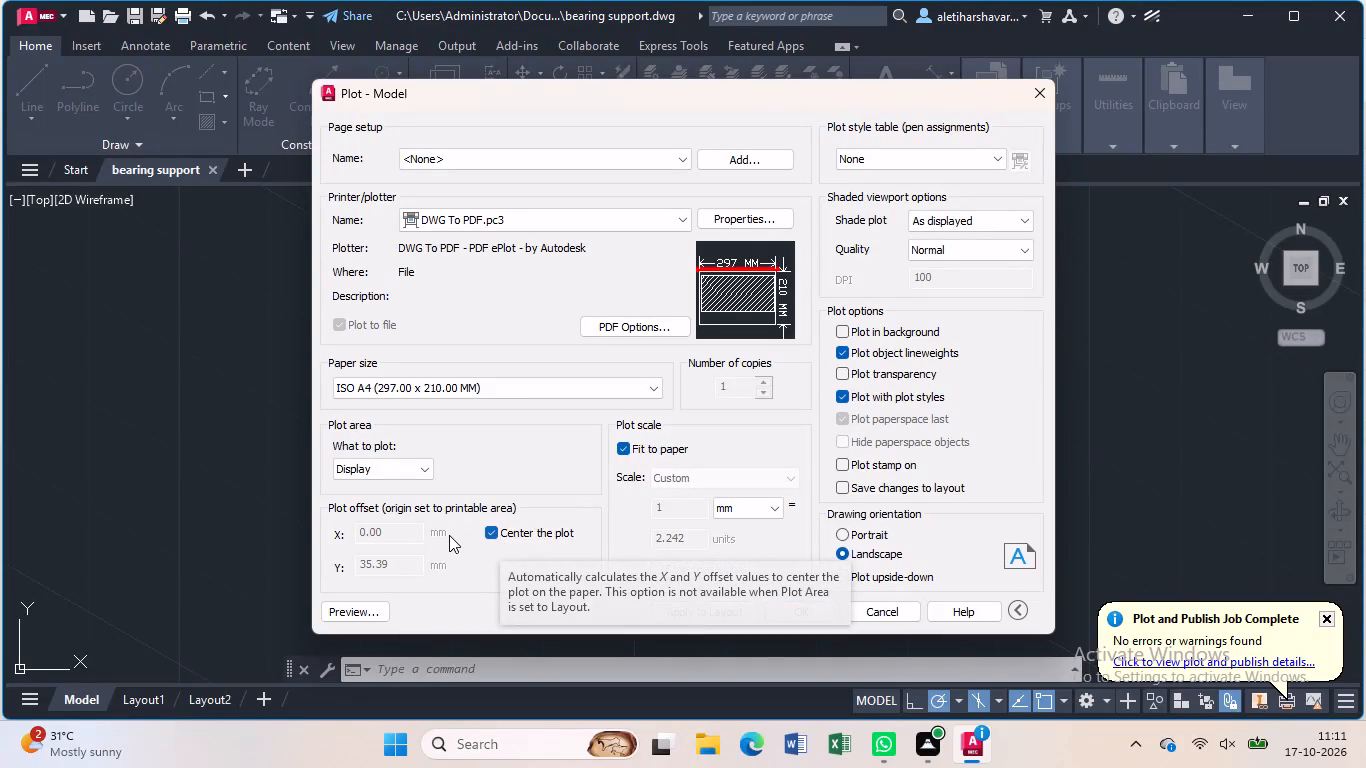
Set the plot area to a window enclosing the whole isometric bearing support with all its dimensions.
click(427, 469)
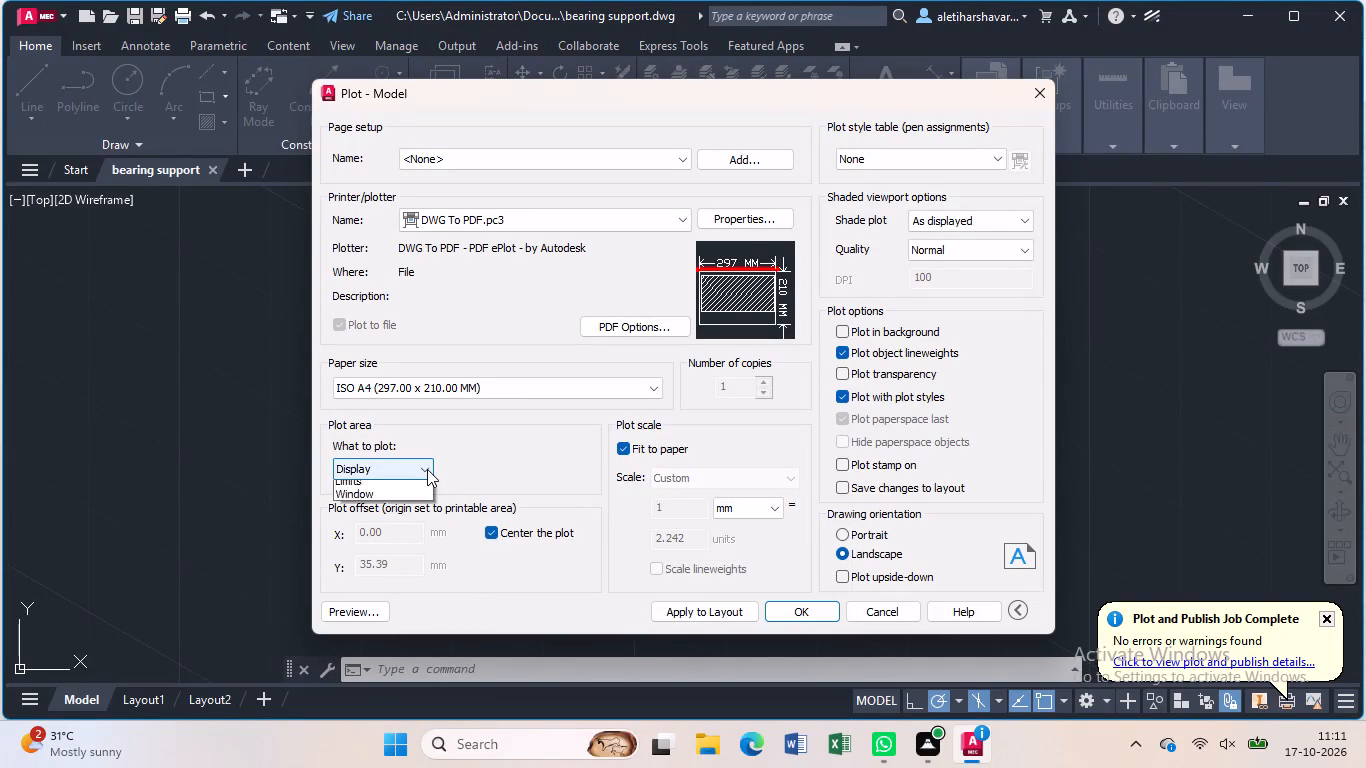
click(385, 524)
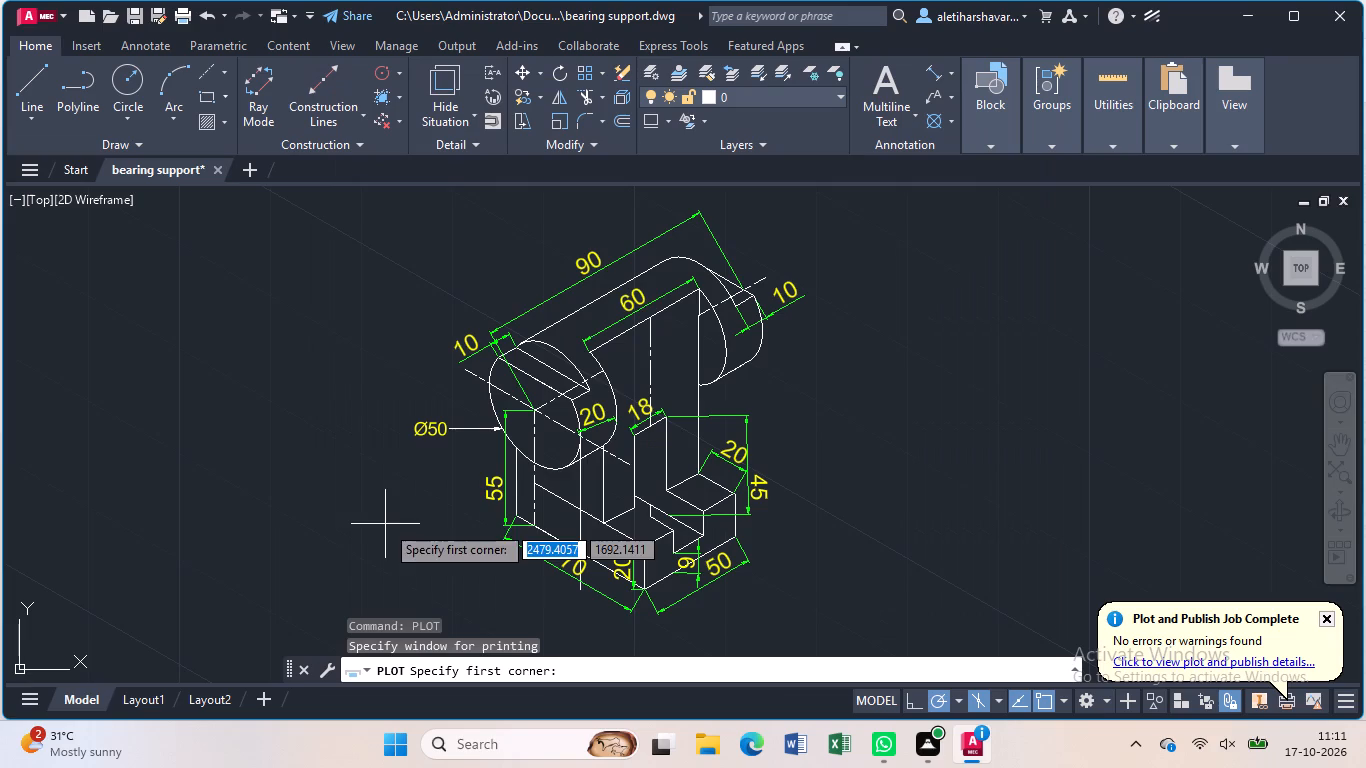
click(402, 202)
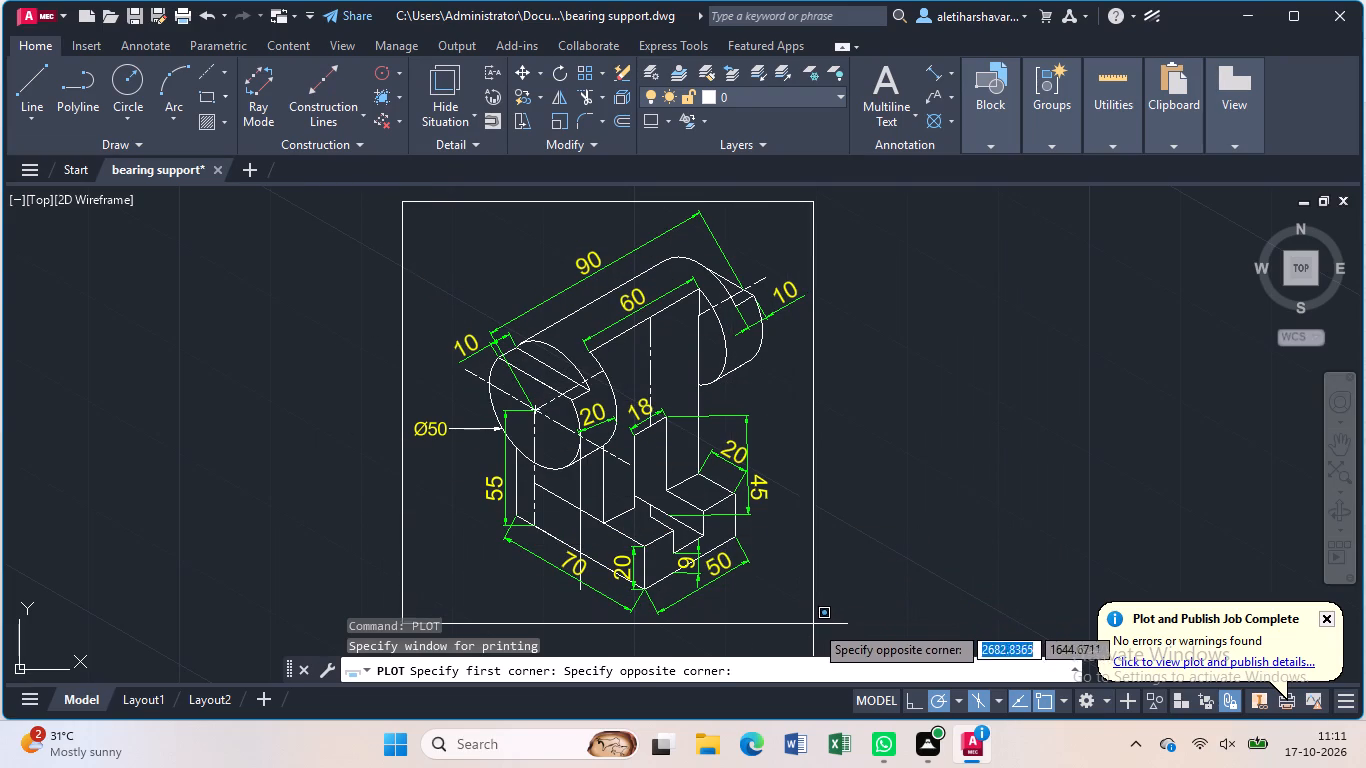
click(867, 637)
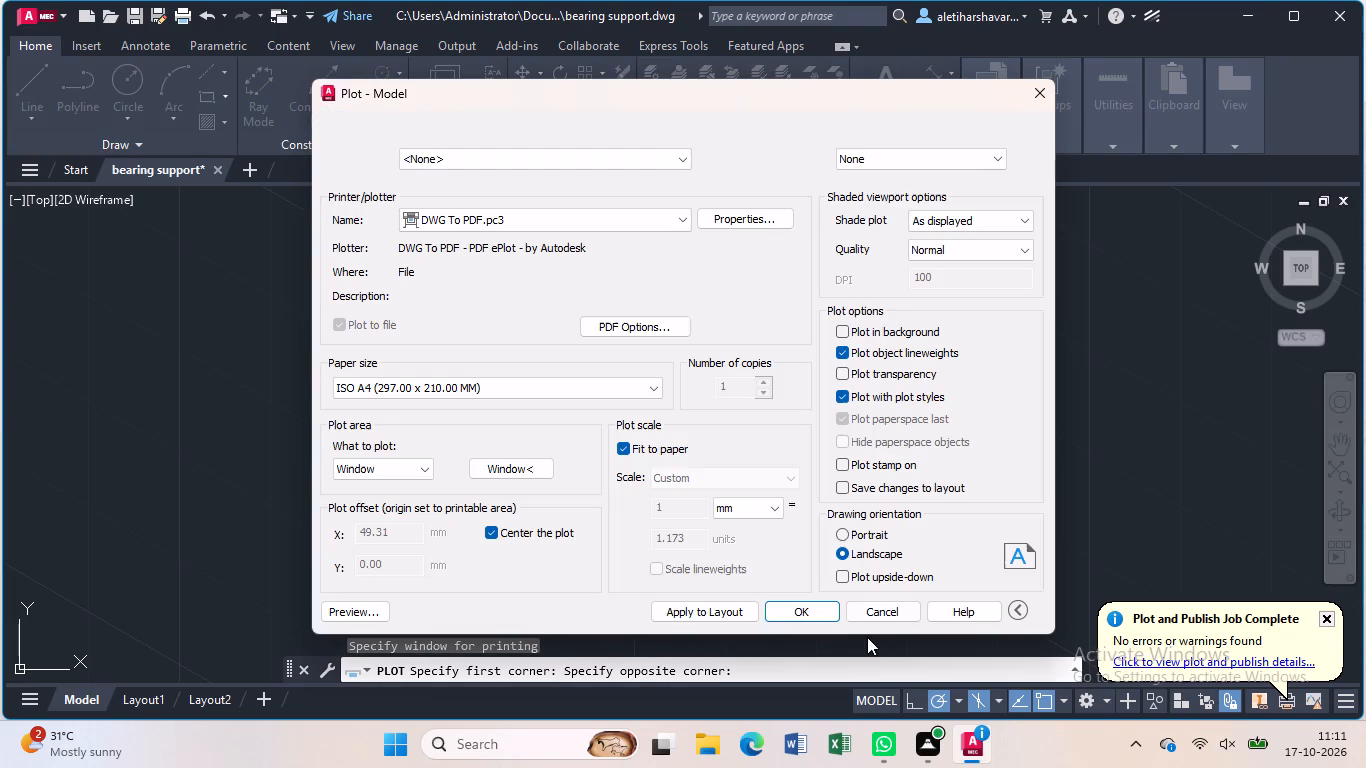
Plot the drawing to the Documents folder as bearing support-Model.pdf and close the PDF viewer.
click(822, 615)
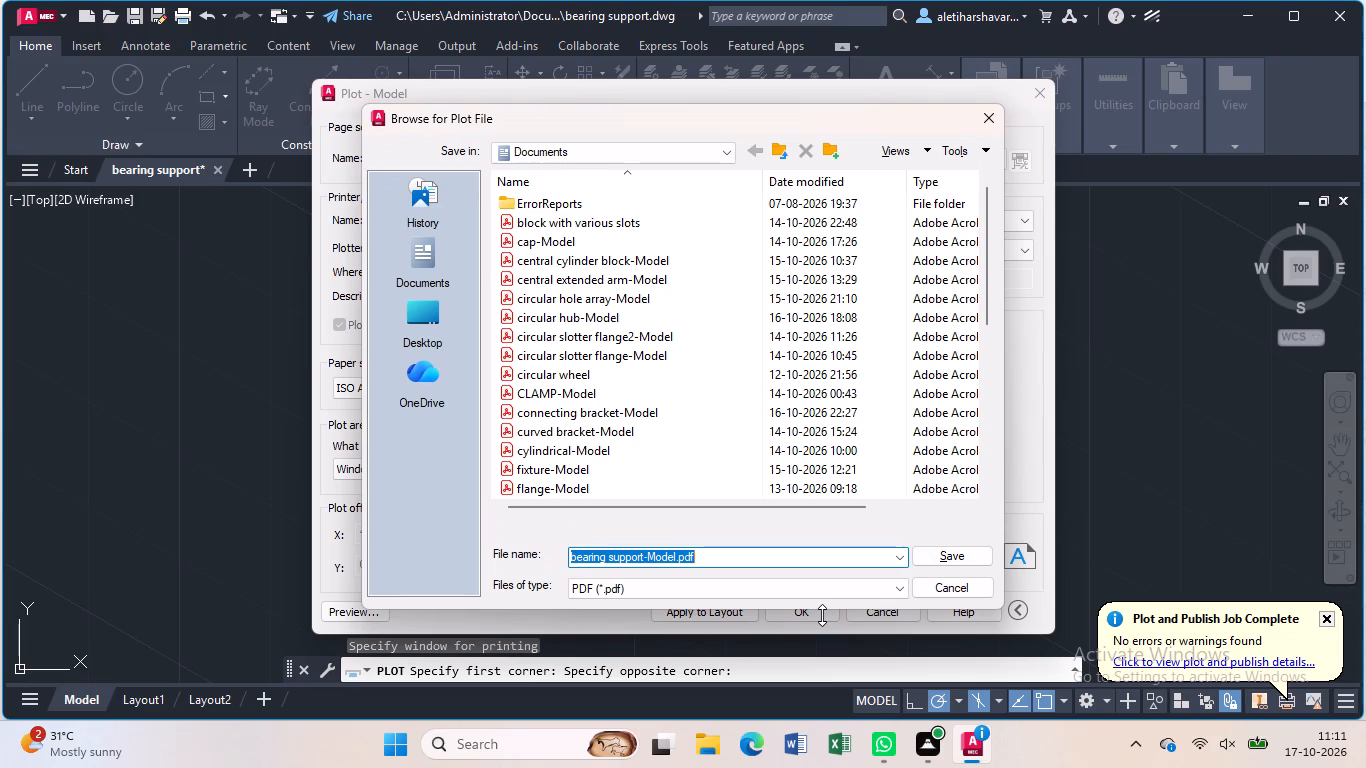
click(947, 557)
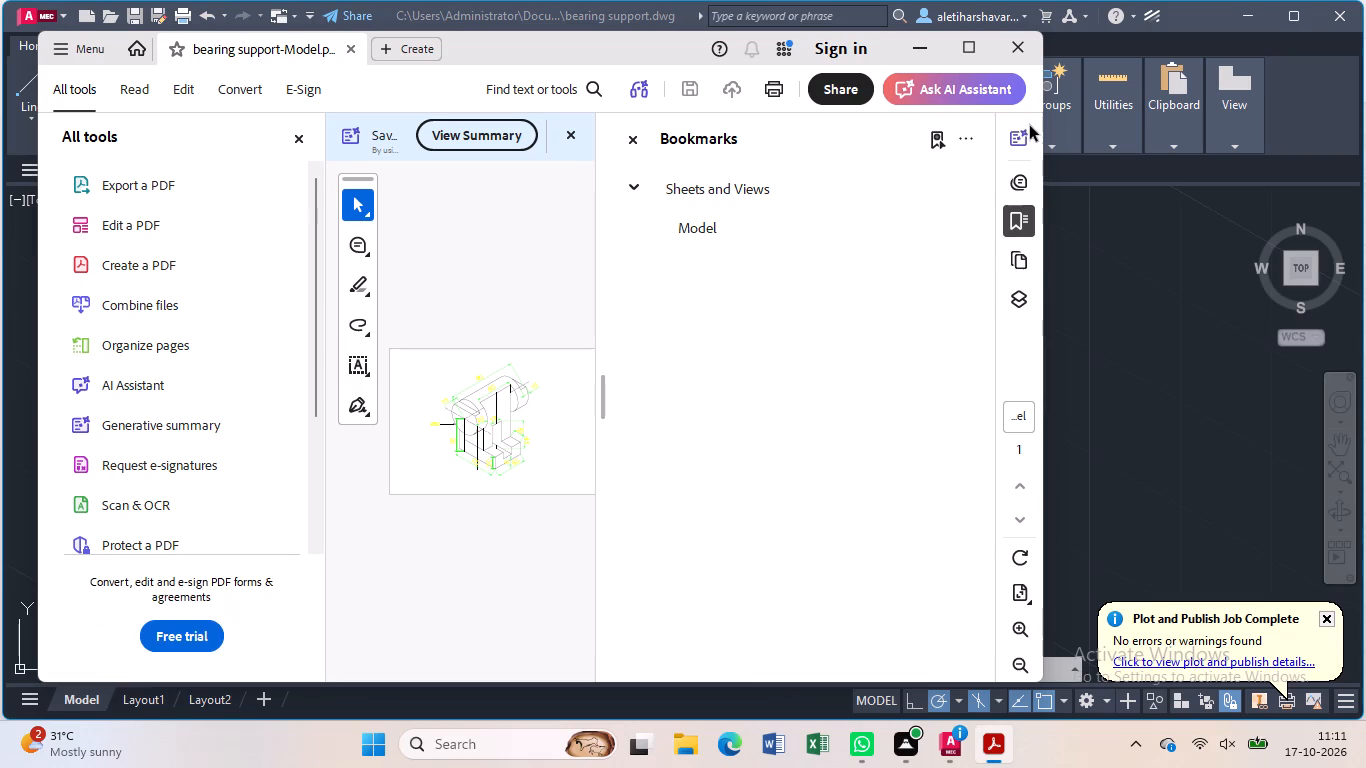
click(1028, 54)
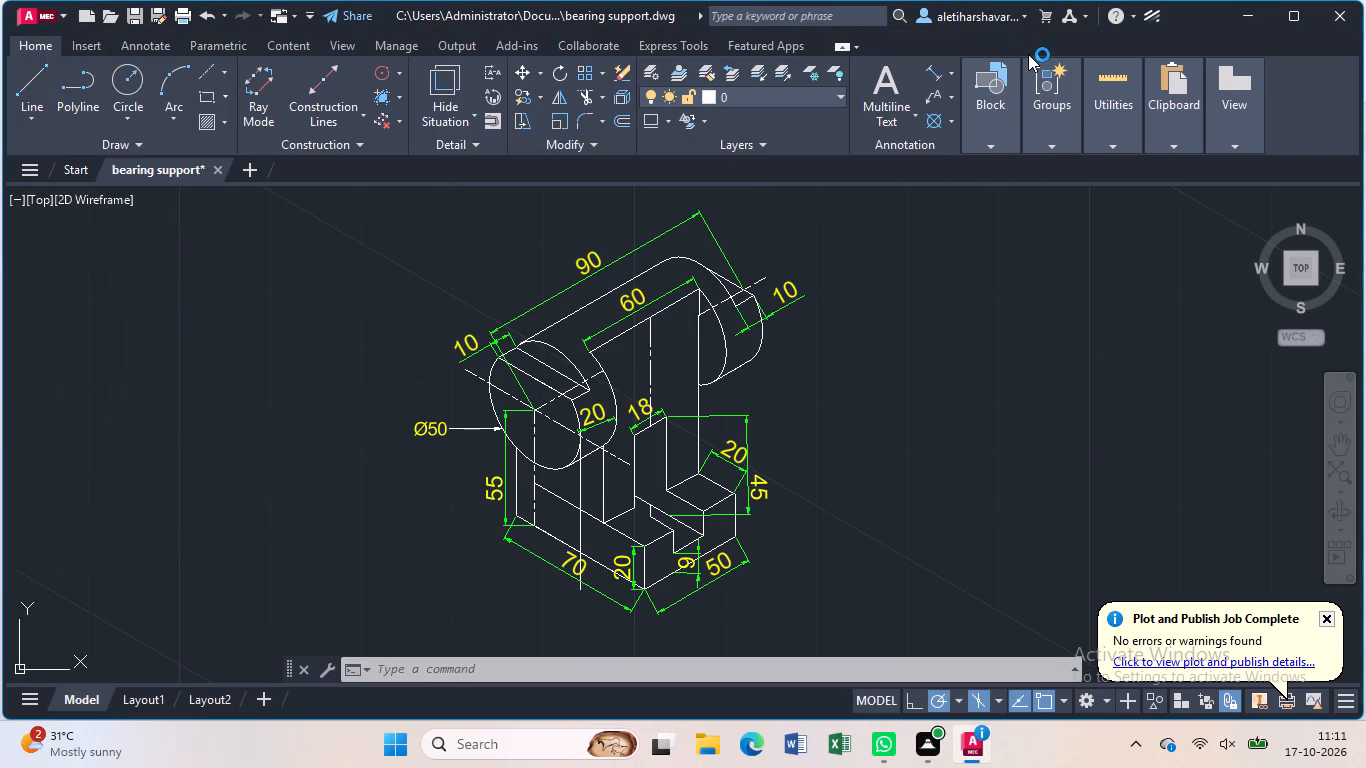